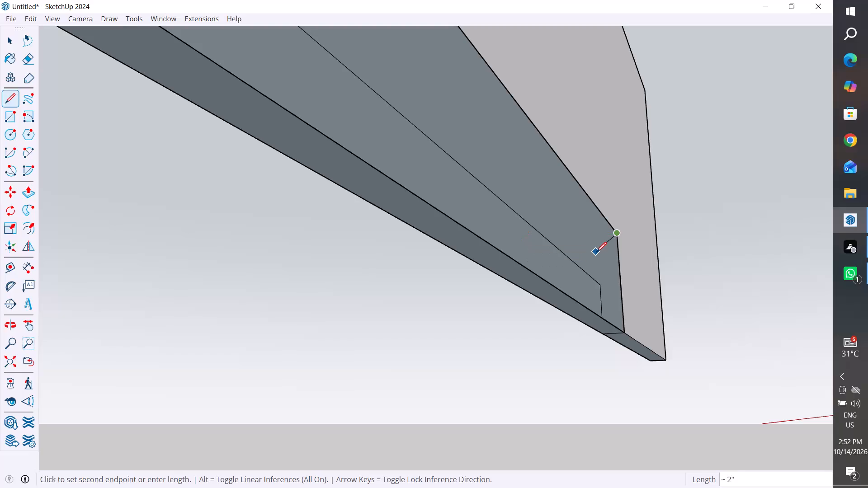
Draw a 2" line across the panel thickness and a 6" line down to close the notch's end wall at the wide leg.
middle_click_drag(596, 252, 448, 372)
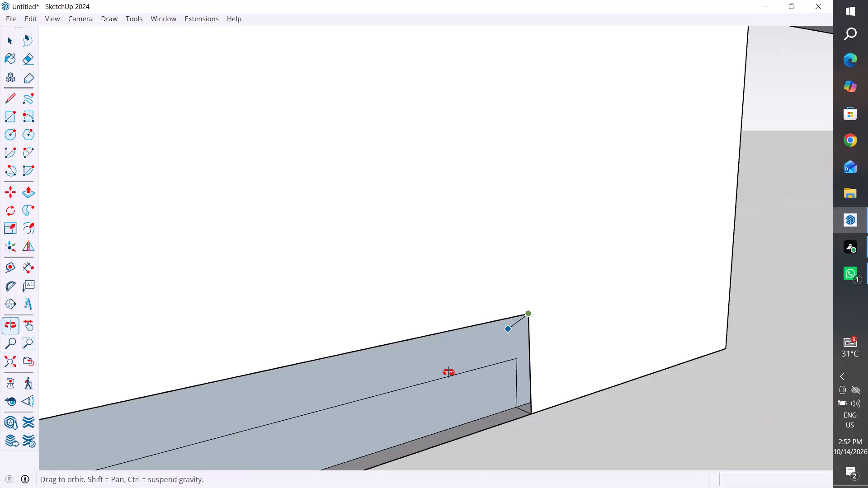
middle_click_drag(448, 372, 632, 306)
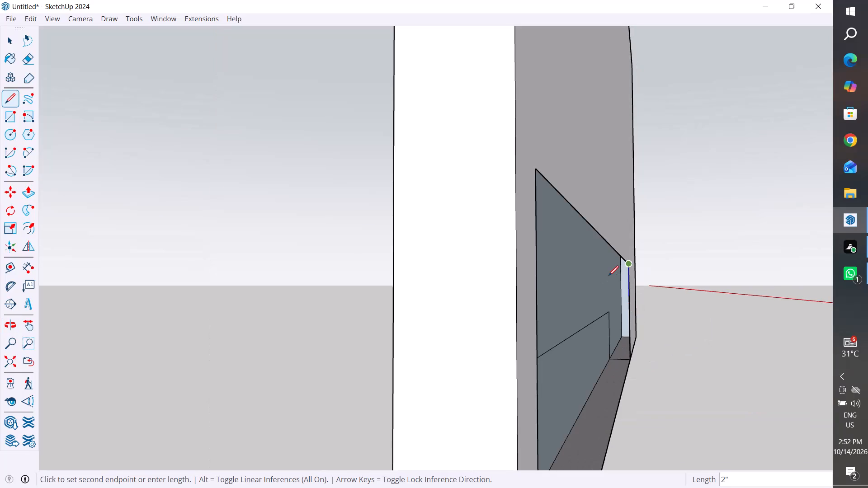
left_click(607, 268)
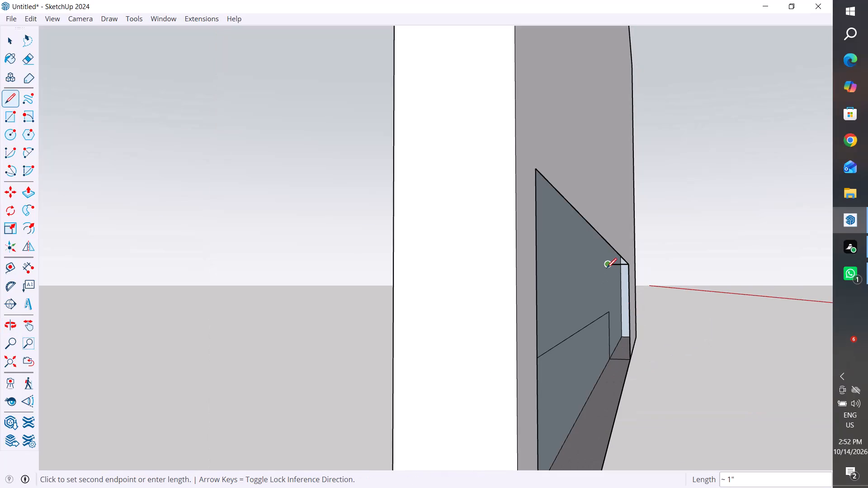
left_click(610, 362)
middle_click_drag(695, 324, 614, 324)
scroll(614, 324, "down", 3)
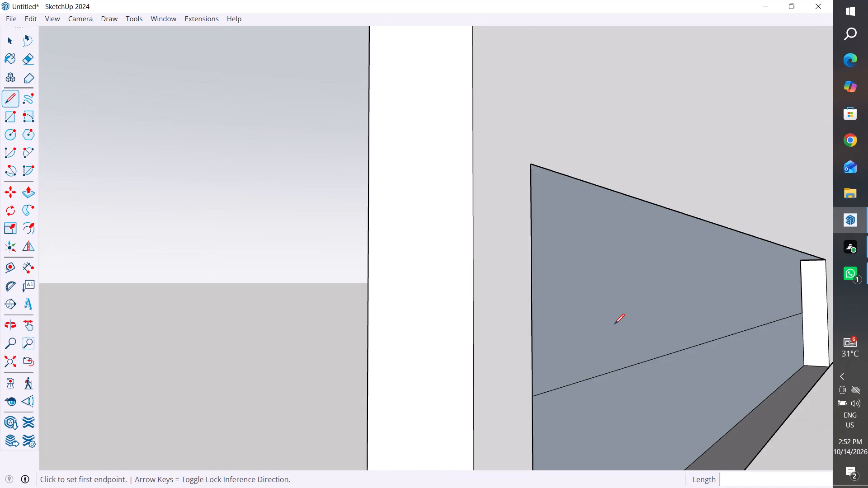
left_click(11, 42)
Draw a 37" line along the notch's top edge and a short line across the thickness to close the notch's top face.
scroll(370, 324, "down", 5)
middle_click_drag(618, 265, 370, 324)
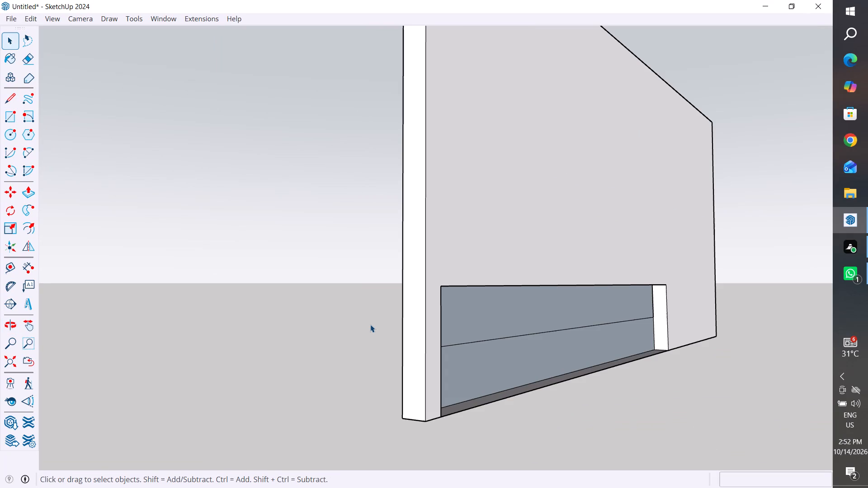
middle_click_drag(370, 324, 388, 261)
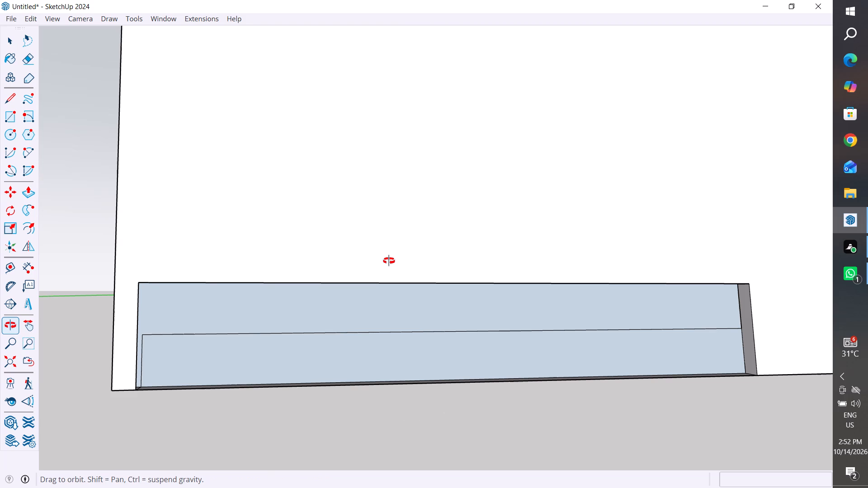
left_click(9, 102)
scroll(741, 292, "up", 1)
middle_click_drag(741, 292, 747, 218)
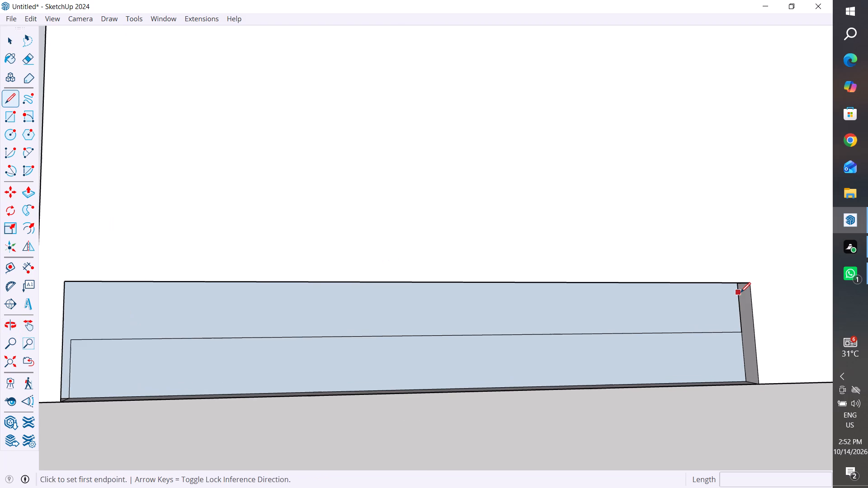
scroll(738, 295, "up", 13)
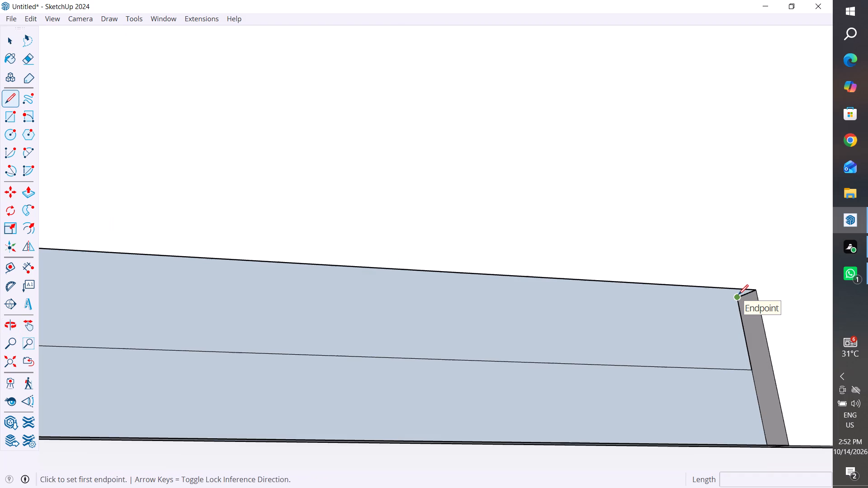
left_click(736, 303)
scroll(736, 303, "down", 19)
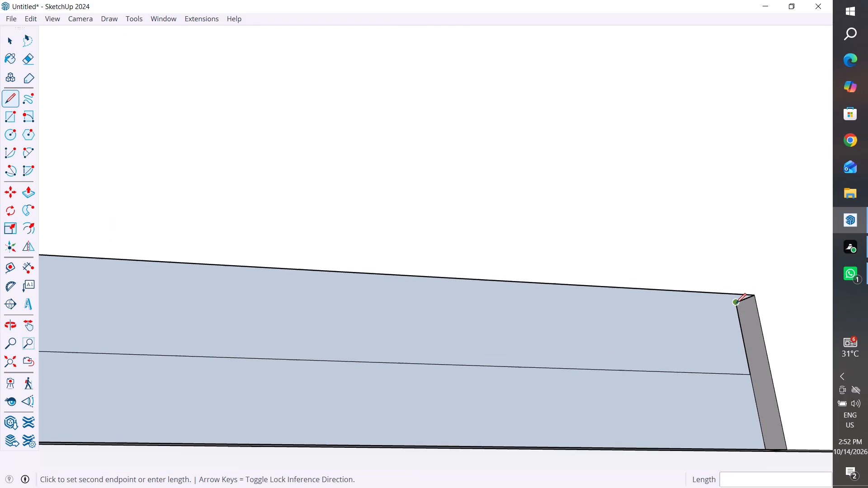
scroll(736, 303, "down", 4)
middle_click_drag(736, 303, 505, 291)
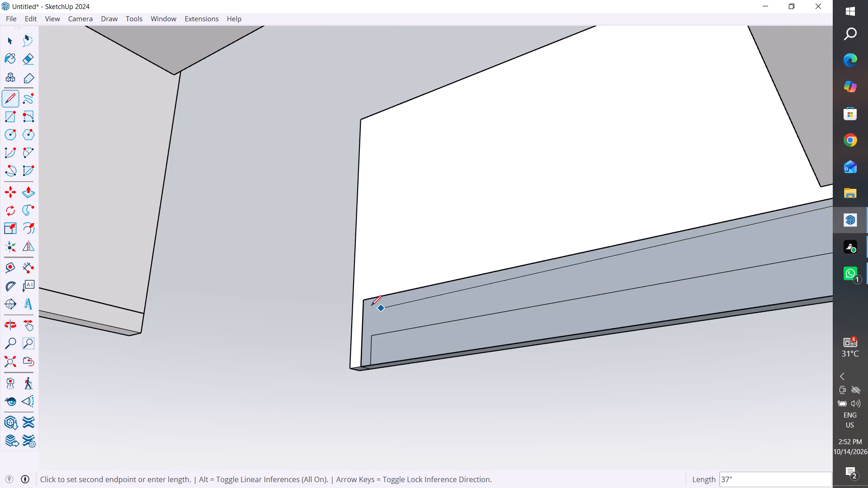
left_click(372, 305)
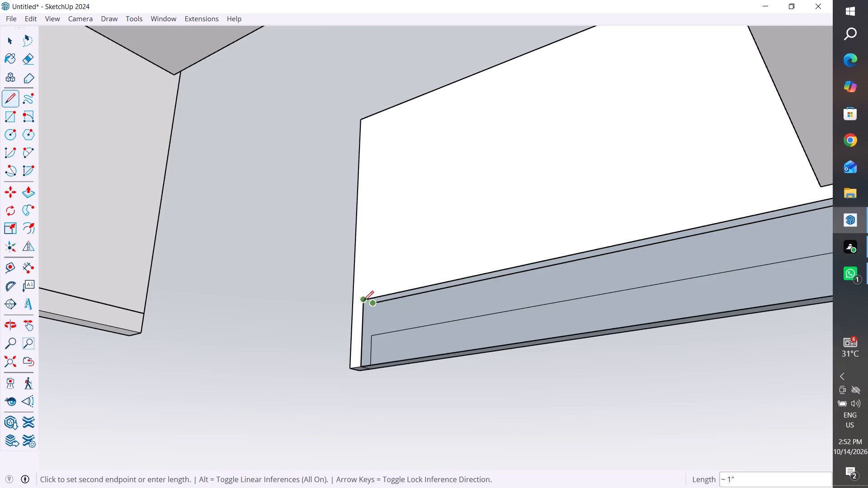
left_click(360, 301)
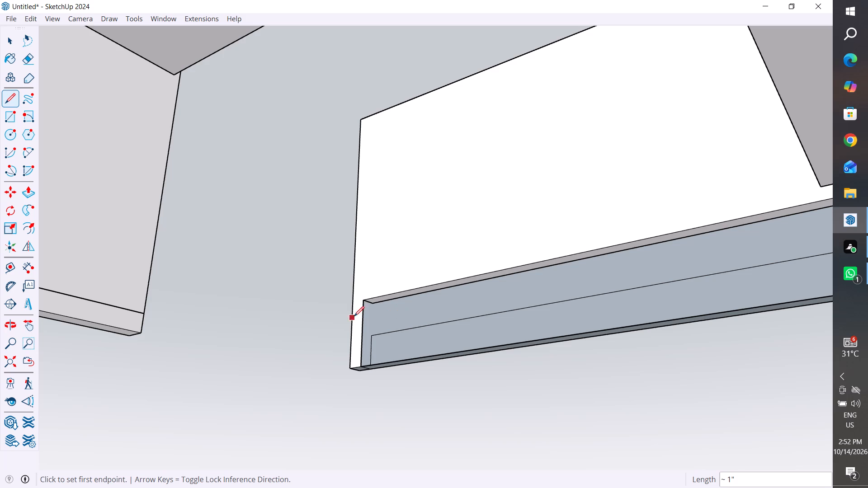
Draw a 6" vertical line down the notch's inner corner at the narrow leg to close that end wall.
left_click(370, 305)
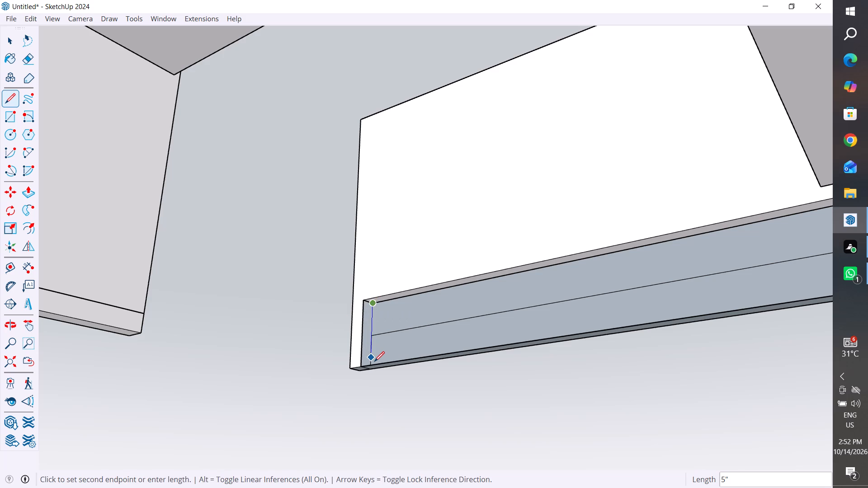
middle_click_drag(373, 361, 380, 416)
middle_click_drag(375, 344, 391, 414)
scroll(363, 309, "up", 9)
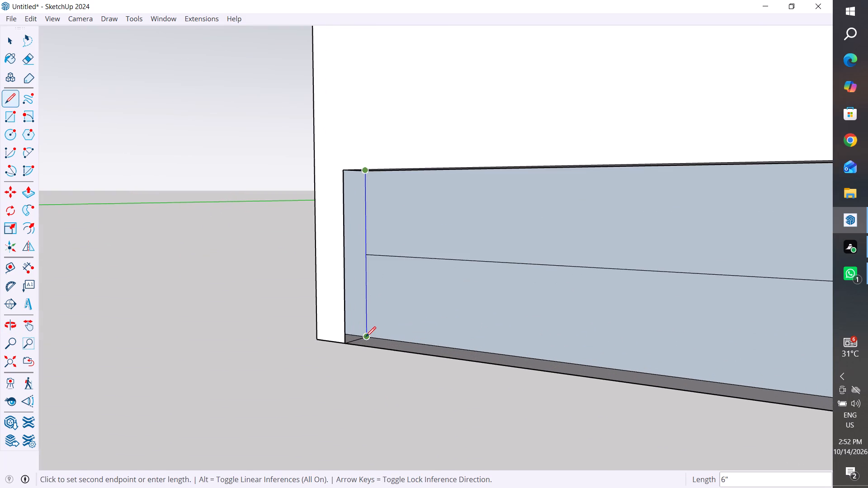
left_click(366, 337)
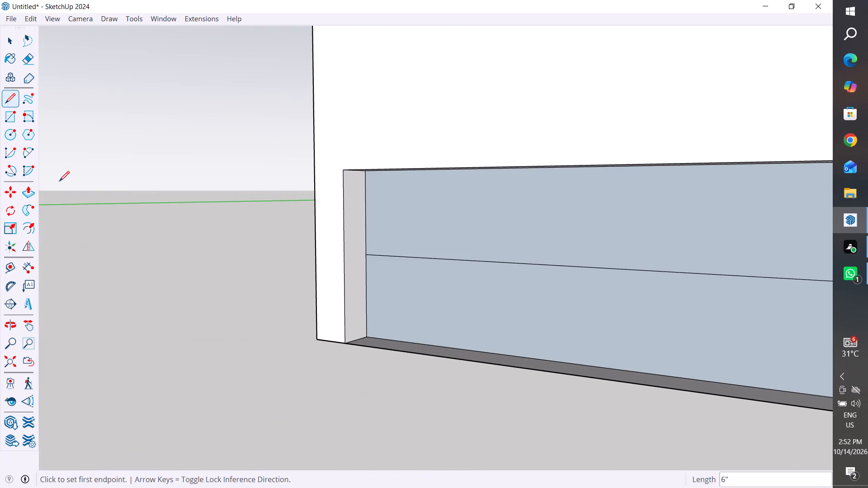
left_click(9, 47)
left_click(178, 202)
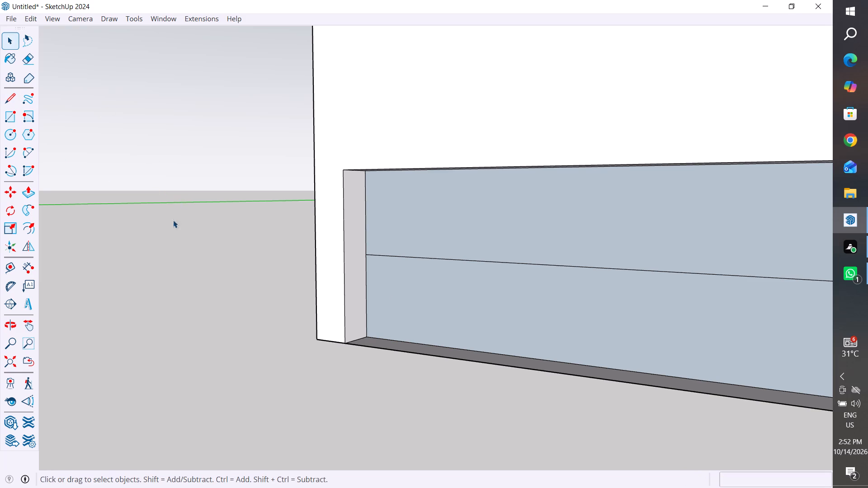
Delete the lower strip face on the back panel's outer side, plus the underside face and bottom edge spanning the notch.
scroll(156, 365, "down", 5)
middle_click_drag(209, 389, 509, 319)
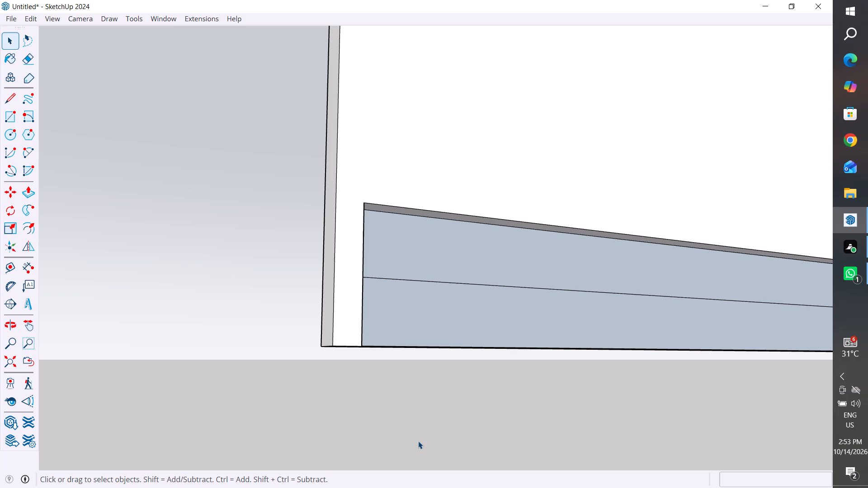
scroll(484, 368, "down", 6)
middle_click_drag(482, 235, 447, 354)
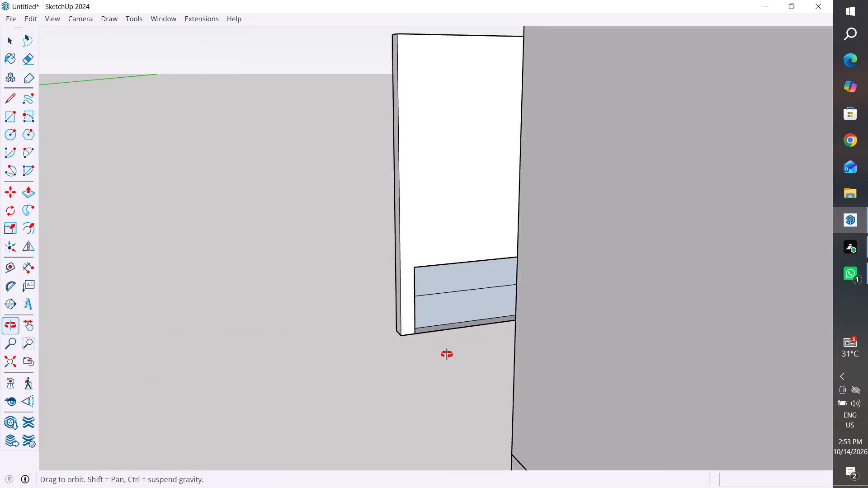
middle_click_drag(447, 354, 824, 333)
left_click(508, 284)
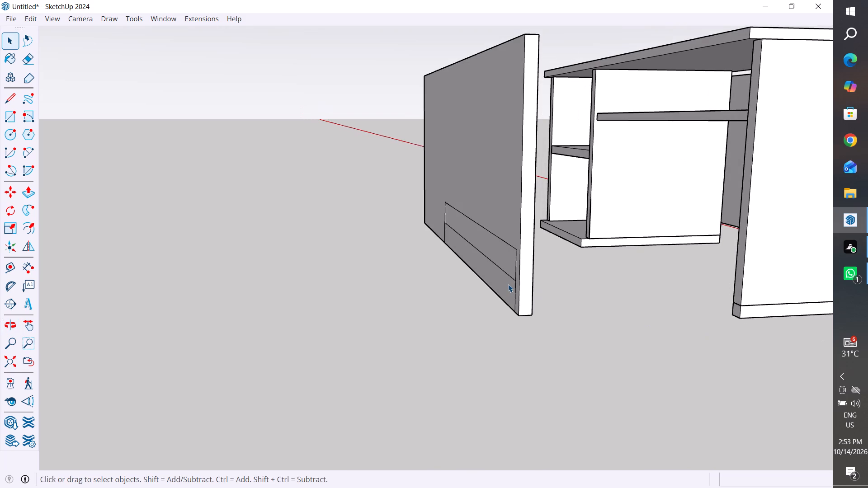
key("Delete")
middle_click_drag(505, 286, 649, 305)
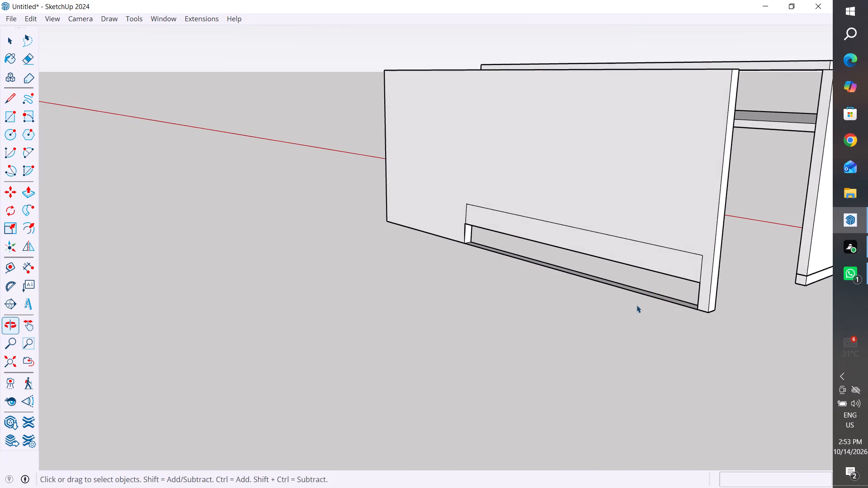
left_click(650, 297)
key("Delete")
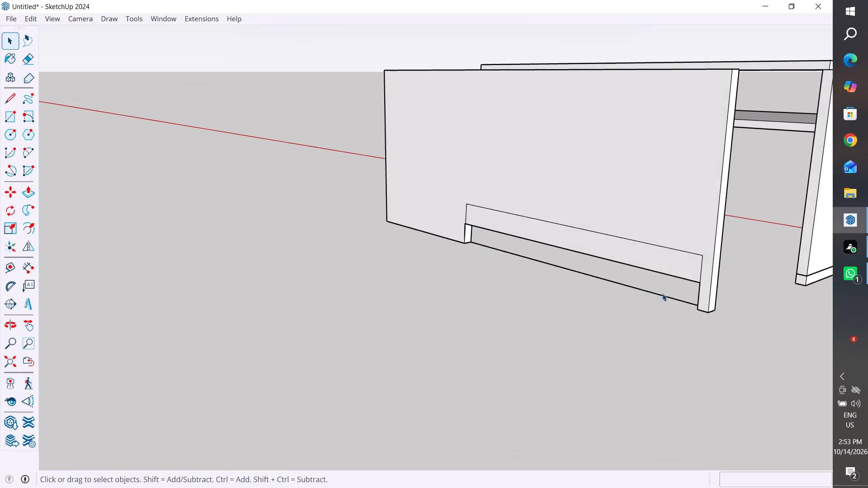
left_click(662, 293)
left_click(663, 296)
key("Delete")
Delete the stray vertical edge and the short top edge at the notch's corner beside the wide leg.
scroll(478, 249, "up", 5)
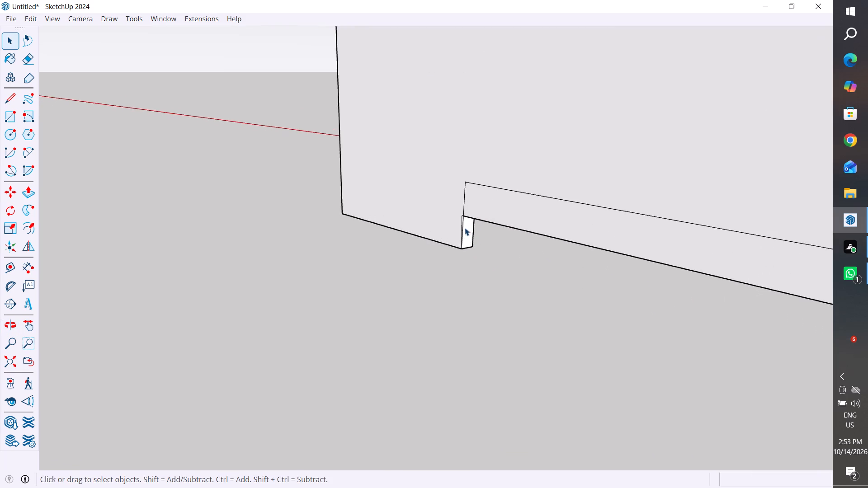
scroll(465, 228, "up", 16)
left_click(508, 261)
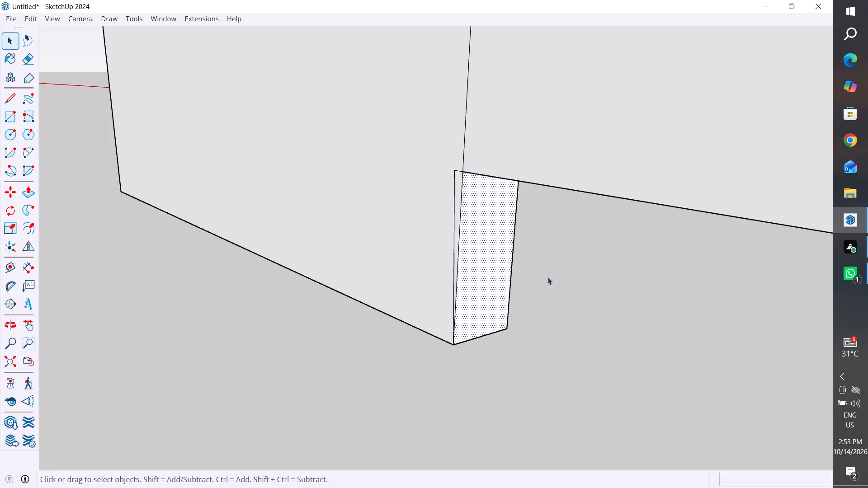
left_click(572, 280)
left_click(454, 217)
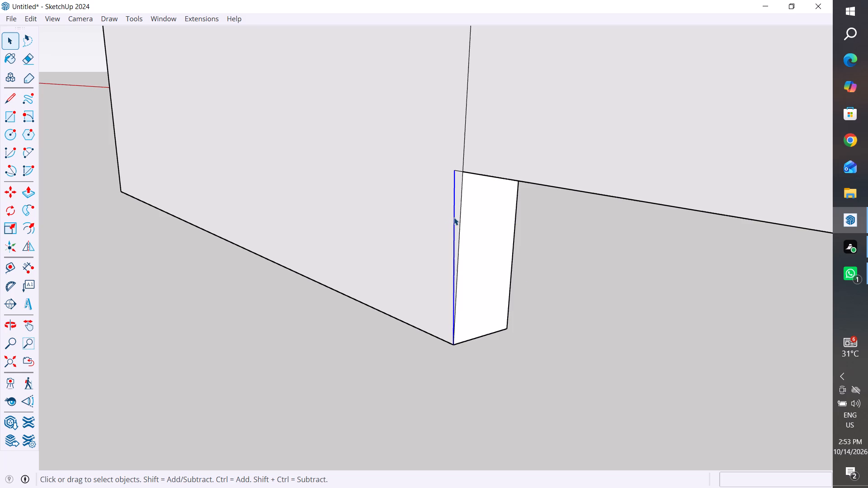
key("Delete")
left_click(455, 170)
key("Delete")
Delete the remaining upper strip face covering the notch and its leftover lower edge.
scroll(495, 196, "down", 12)
middle_click_drag(581, 166, 312, 104)
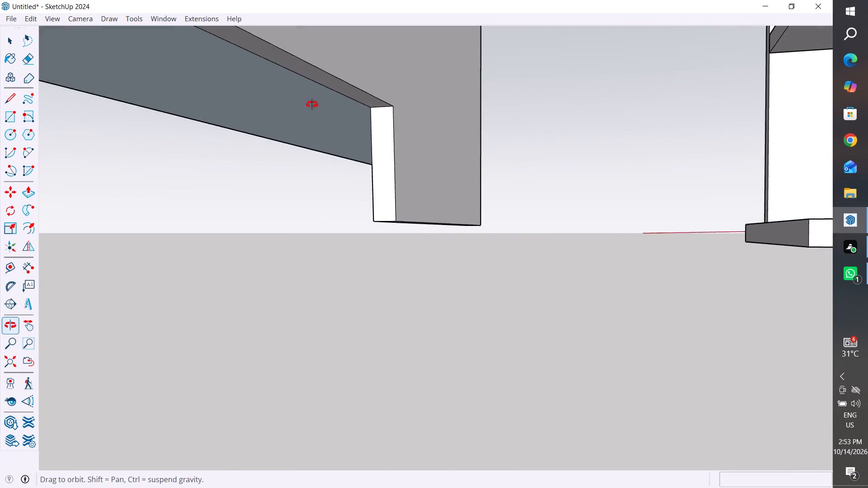
middle_click_drag(312, 104, 312, 137)
left_click(312, 137)
key("Delete")
middle_click_drag(353, 164, 637, 158)
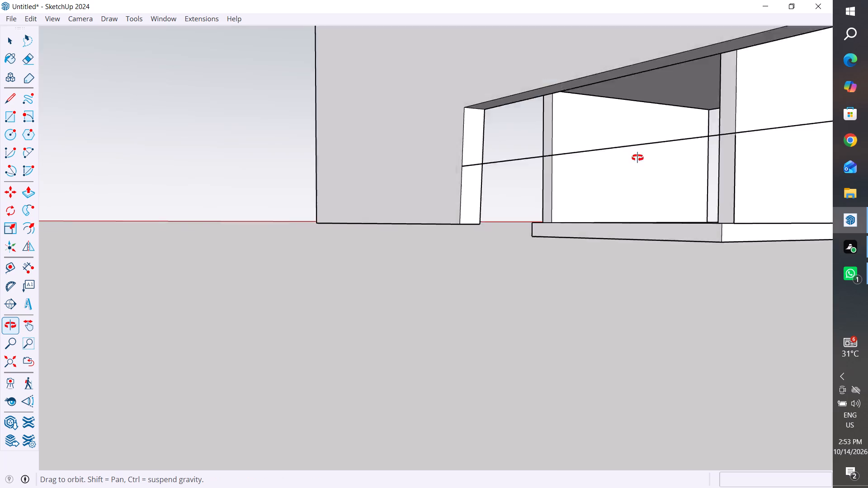
middle_click_drag(637, 158, 667, 308)
left_click(654, 323)
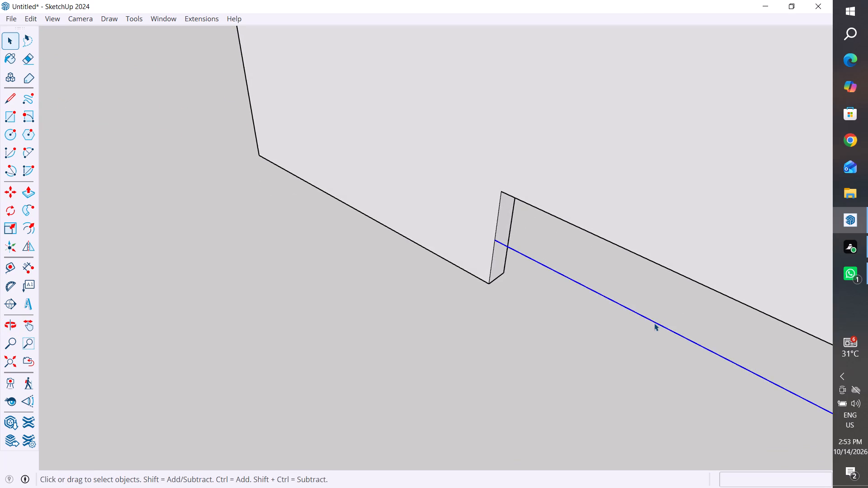
key("Delete")
Examine the notched back panel and the desk from below, behind and above.
middle_click_drag(648, 278, 615, 100)
scroll(550, 263, "down", 6)
middle_click_drag(662, 142, 669, 132)
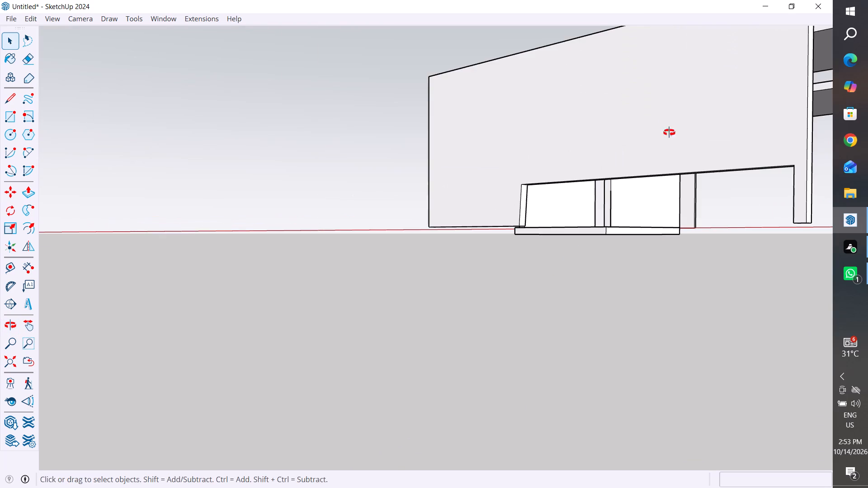
middle_click_drag(669, 132, 840, 118)
scroll(516, 228, "down", 6)
middle_click_drag(520, 238, 683, 231)
scroll(683, 231, "up", 15)
middle_click_drag(682, 193, 650, 96)
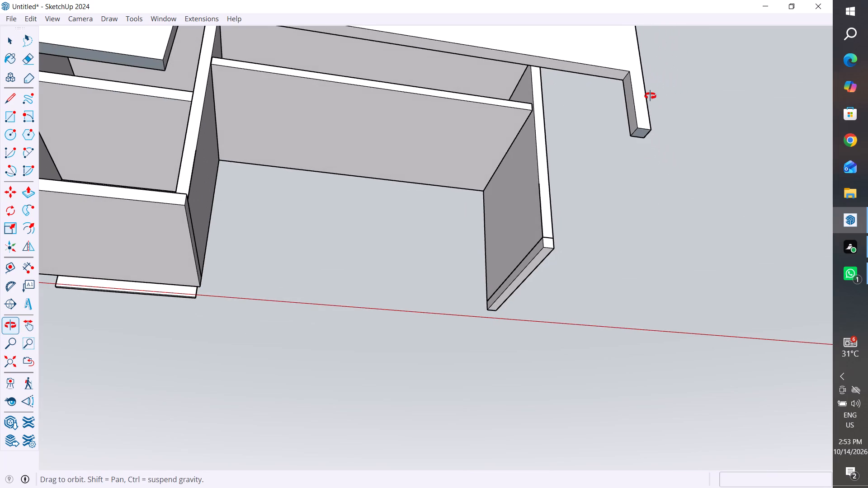
middle_click_drag(650, 96, 588, 222)
scroll(604, 221, "down", 13)
middle_click_drag(614, 244, 535, 311)
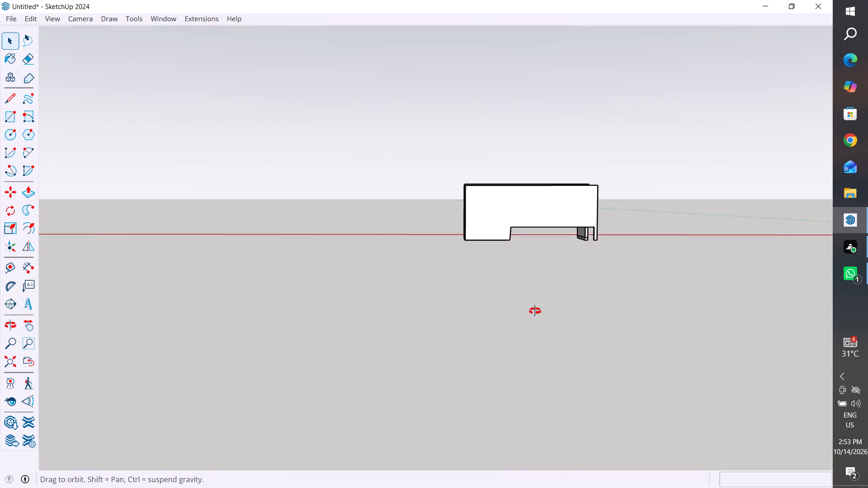
middle_click_drag(535, 311, 441, 368)
scroll(440, 368, "up", 6)
middle_click_drag(644, 291, 527, 336)
scroll(596, 322, "up", 1)
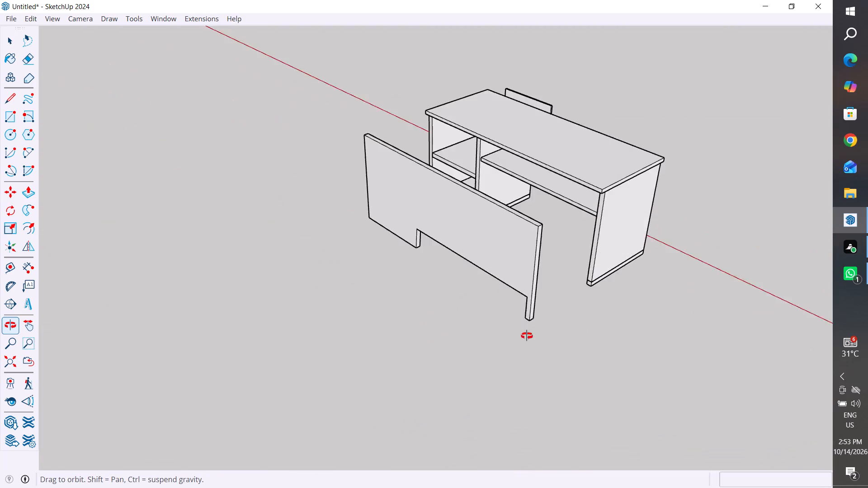
Select the whole notched back panel and make it a group.
middle_click_drag(527, 336, 413, 369)
left_click_drag(396, 94, 315, 344)
right_click(388, 270)
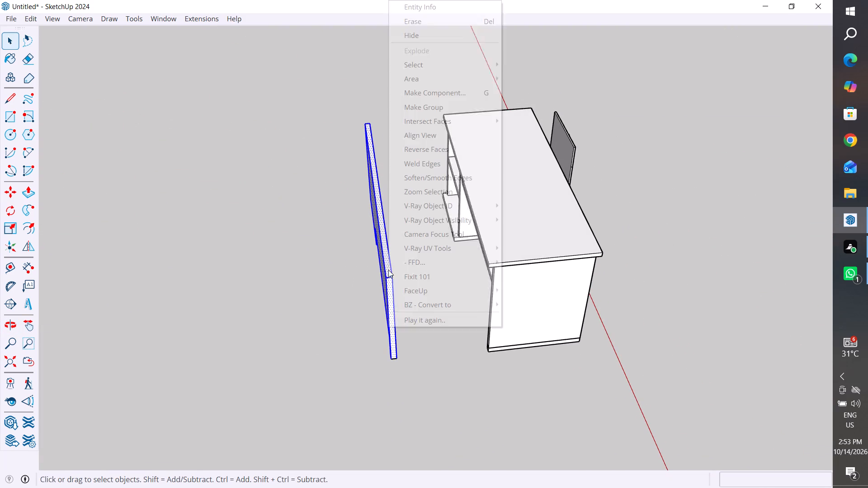
left_click(450, 108)
left_click(432, 320)
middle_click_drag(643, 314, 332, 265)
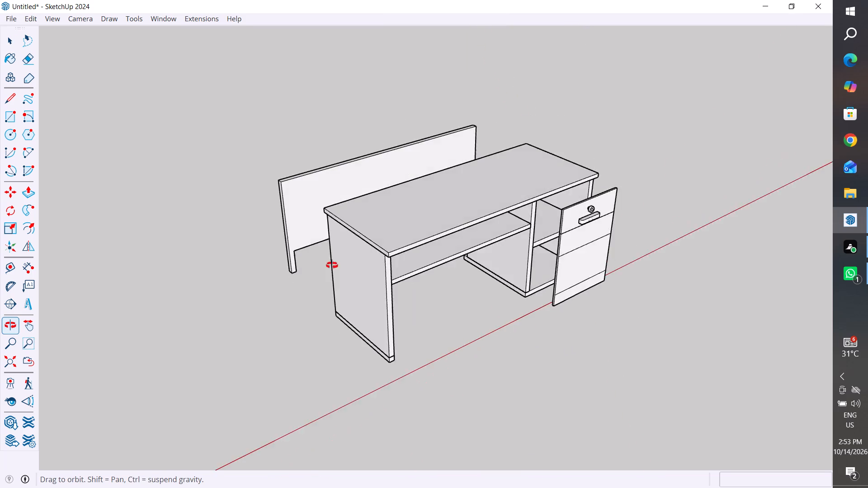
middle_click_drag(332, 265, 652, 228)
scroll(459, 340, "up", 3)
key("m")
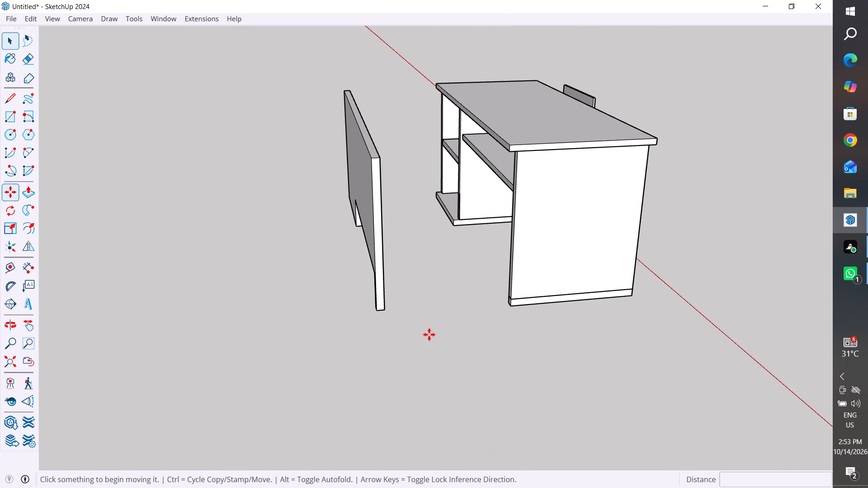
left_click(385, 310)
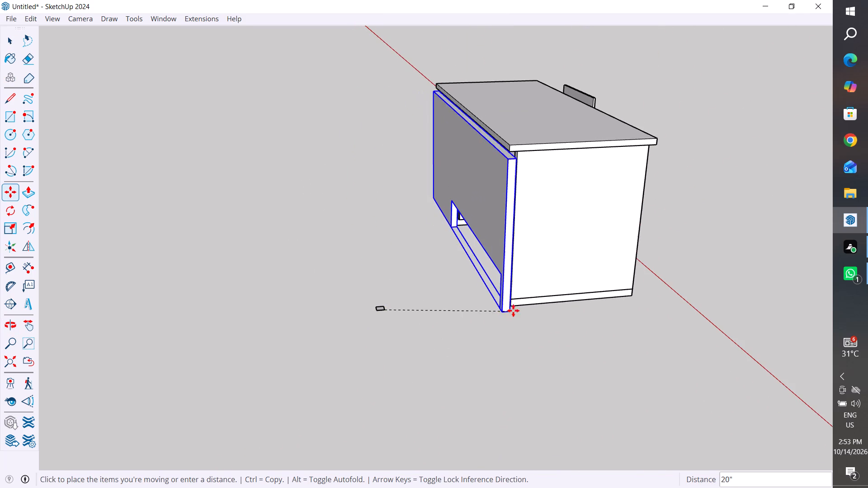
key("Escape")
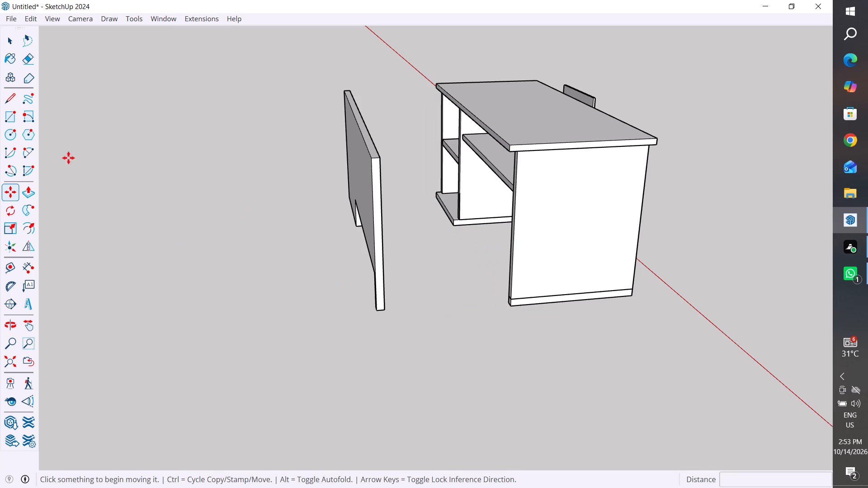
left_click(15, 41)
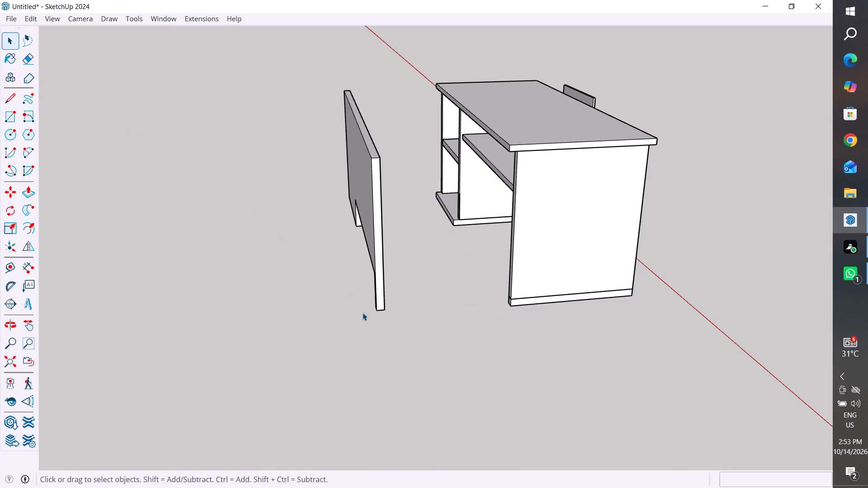
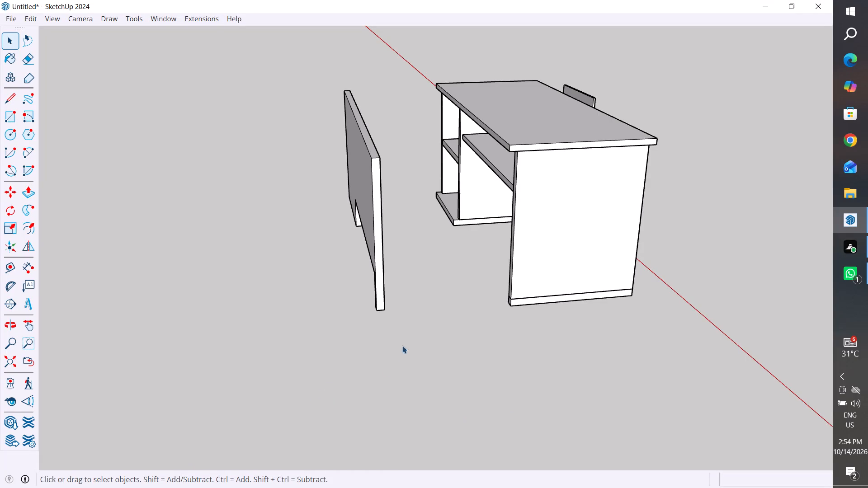
Select the whole detached notched back panel and make it a group.
middle_click_drag(416, 269, 664, 260)
scroll(608, 192, "up", 5)
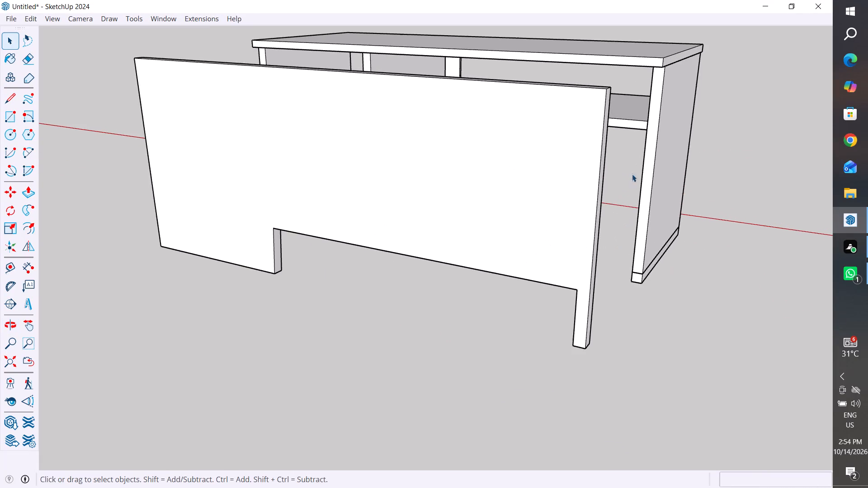
middle_click_drag(632, 174, 452, 255)
scroll(409, 179, "down", 5)
middle_click_drag(543, 271, 398, 339)
scroll(525, 180, "down", 5)
scroll(393, 200, "up", 4)
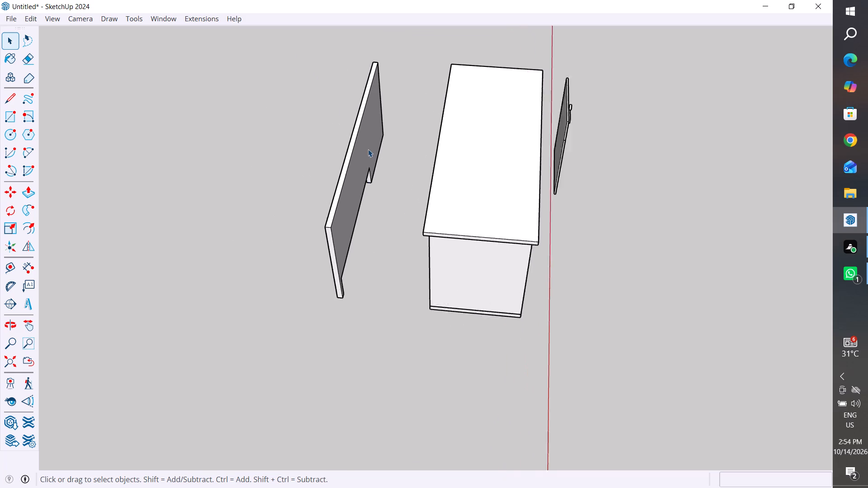
middle_click_drag(407, 120, 440, 106)
left_click_drag(395, 50, 310, 284)
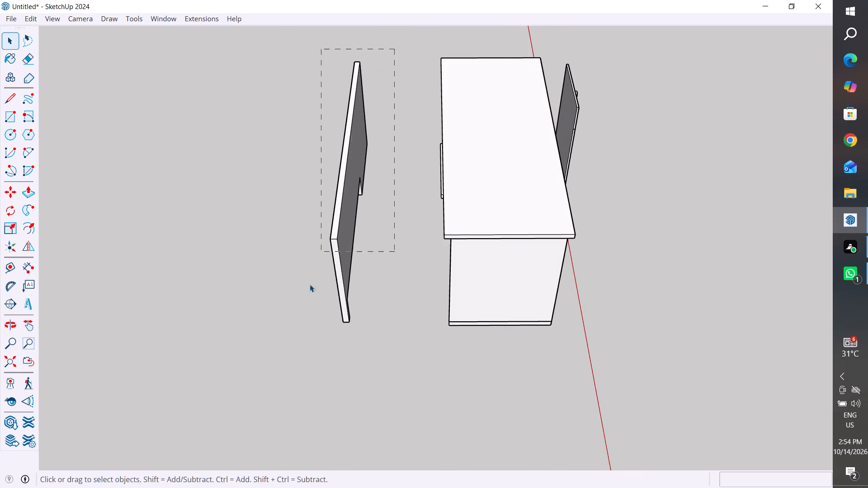
left_click_drag(310, 284, 284, 351)
right_click(340, 279)
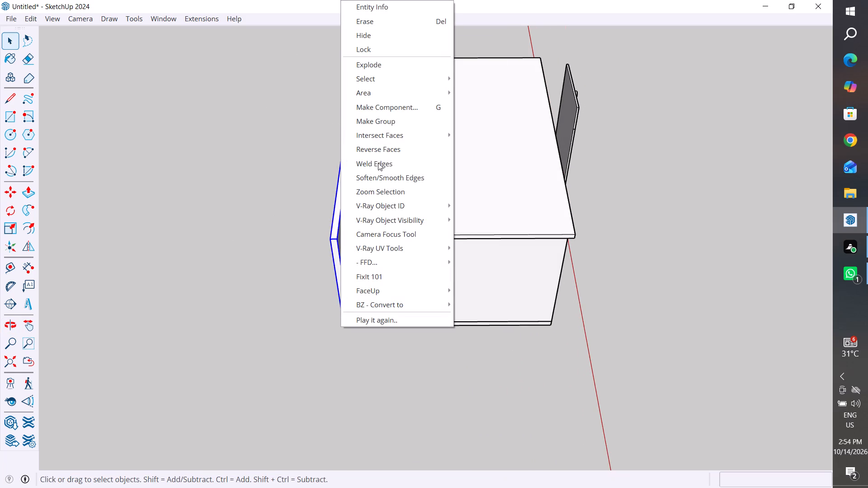
left_click(396, 126)
left_click(631, 216)
Move the back panel group by its bottom corner onto the bottom rear corner of the desk's end panel.
scroll(348, 338, "up", 6)
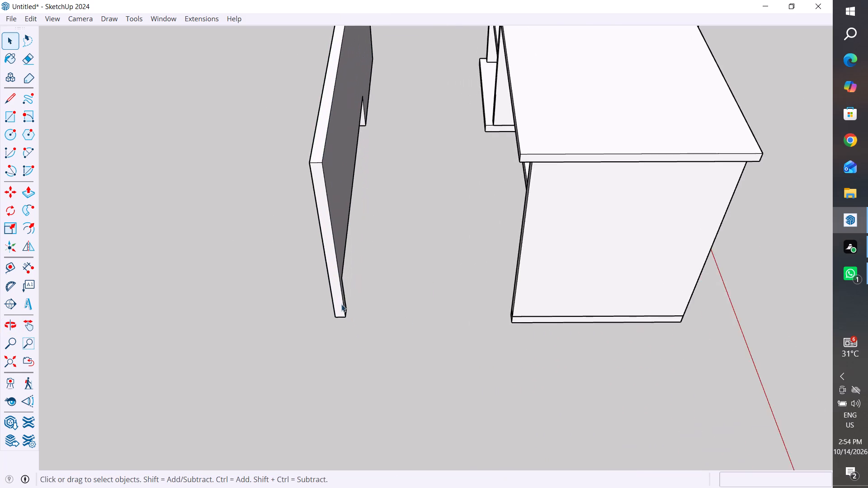
scroll(341, 304, "up", 3)
left_click(347, 312)
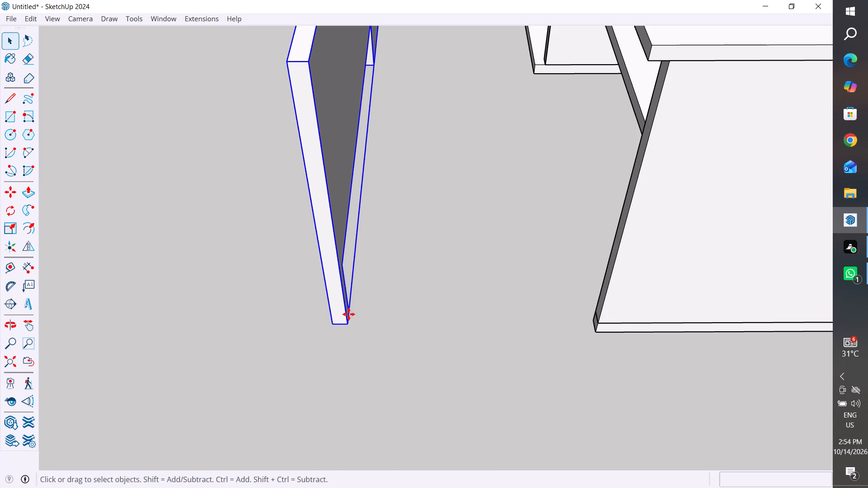
key("m")
left_click(349, 323)
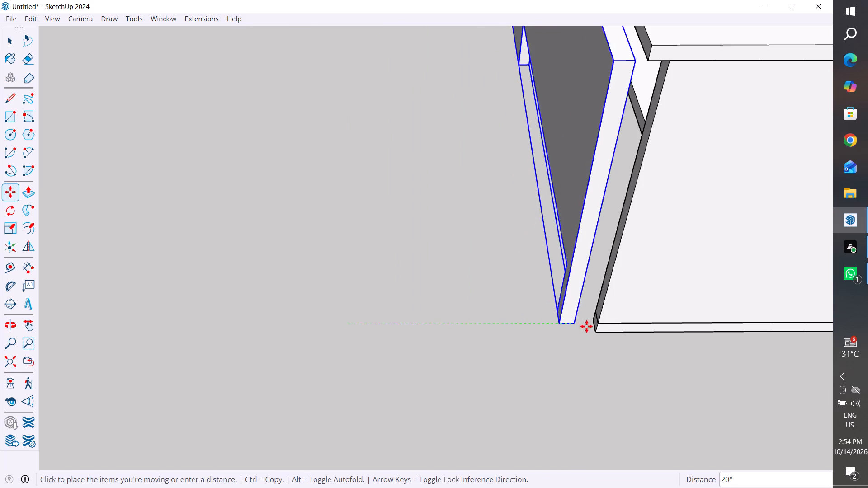
left_click(594, 330)
Open the refitted back panel group for editing at its upper corner beneath the desktop.
scroll(465, 394, "down", 6)
middle_click_drag(486, 382, 549, 343)
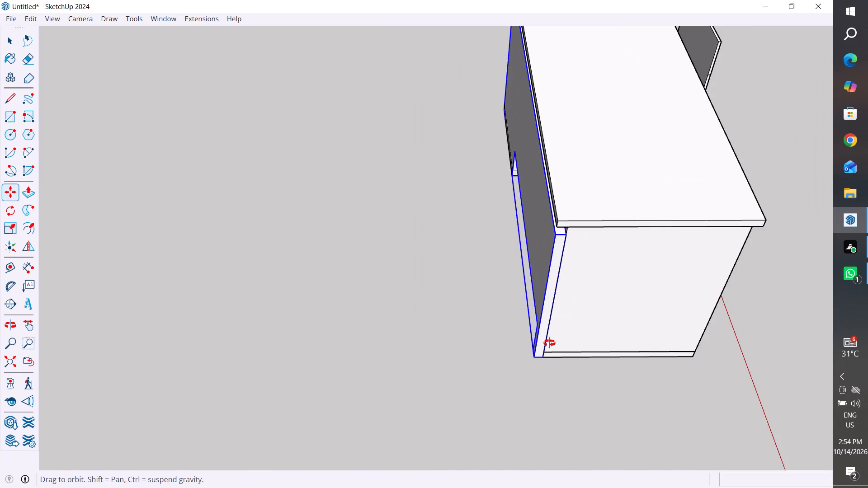
middle_click_drag(549, 343, 679, 274)
scroll(575, 347, "down", 6)
scroll(657, 290, "down", 6)
middle_click_drag(696, 199, 694, 185)
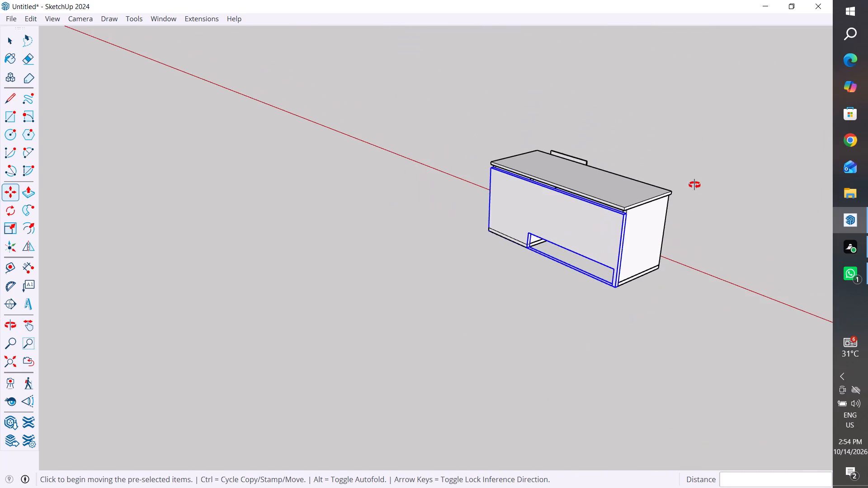
middle_click_drag(694, 185, 770, 210)
scroll(585, 156, "up", 9)
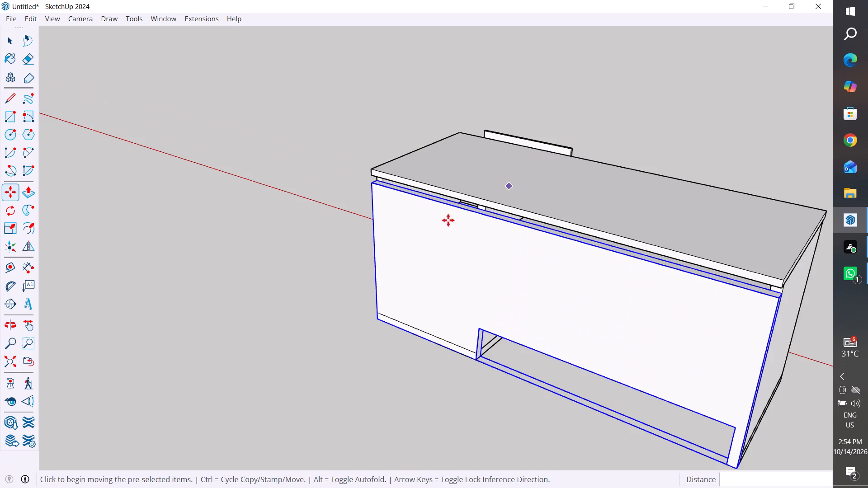
scroll(448, 220, "up", 1)
middle_click_drag(451, 222, 710, 264)
scroll(483, 184, "up", 7)
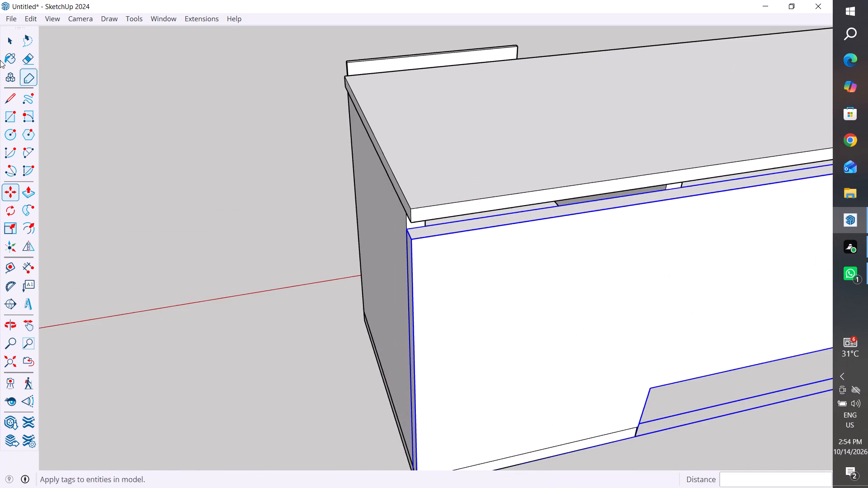
left_click(9, 48)
scroll(448, 164, "up", 5)
middle_click_drag(379, 264, 525, 249)
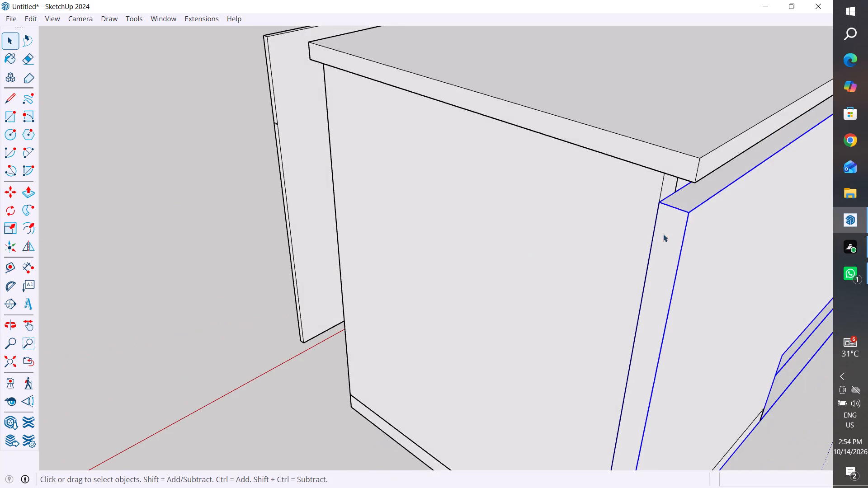
scroll(680, 197, "up", 5)
left_click(707, 193)
double_click(713, 195)
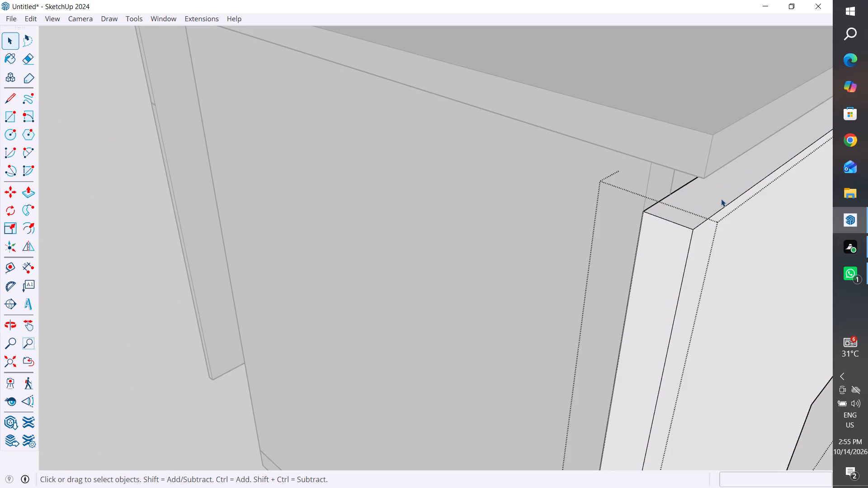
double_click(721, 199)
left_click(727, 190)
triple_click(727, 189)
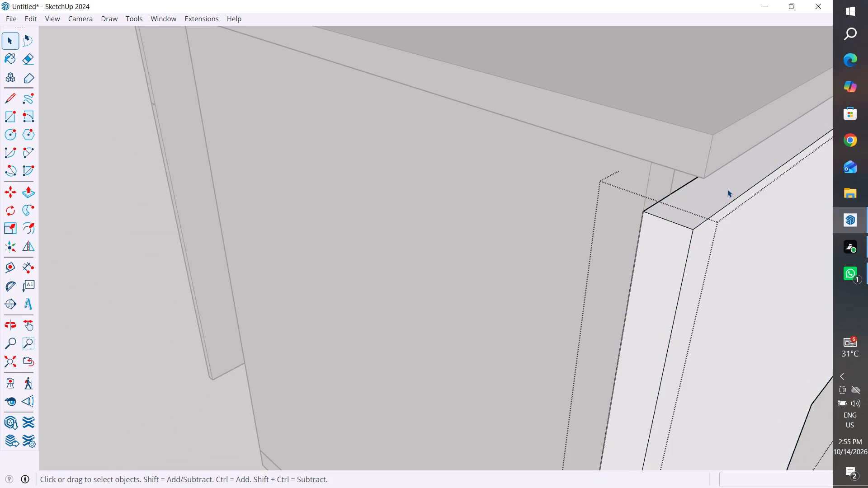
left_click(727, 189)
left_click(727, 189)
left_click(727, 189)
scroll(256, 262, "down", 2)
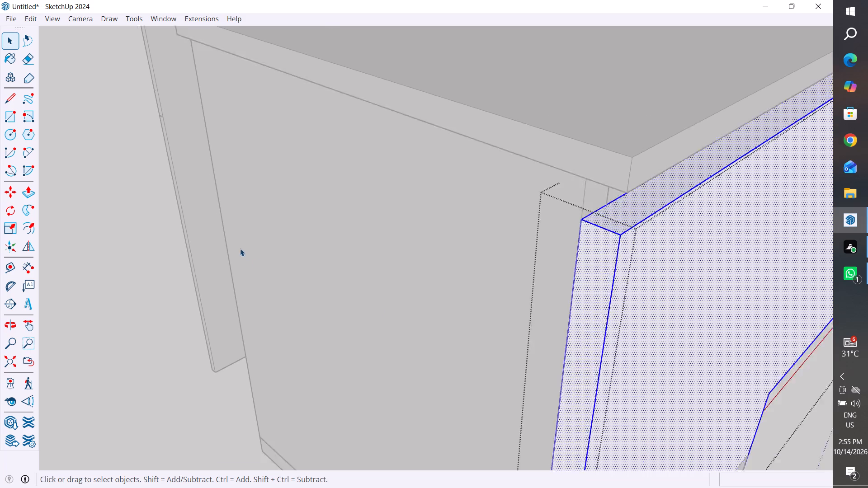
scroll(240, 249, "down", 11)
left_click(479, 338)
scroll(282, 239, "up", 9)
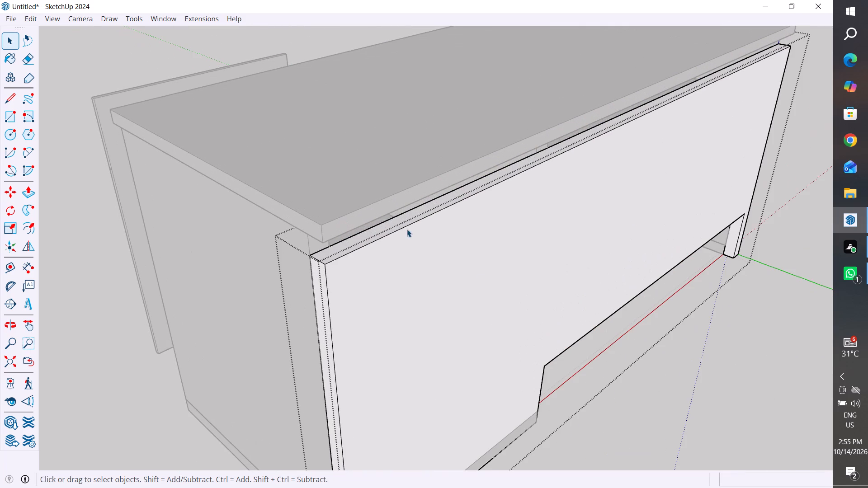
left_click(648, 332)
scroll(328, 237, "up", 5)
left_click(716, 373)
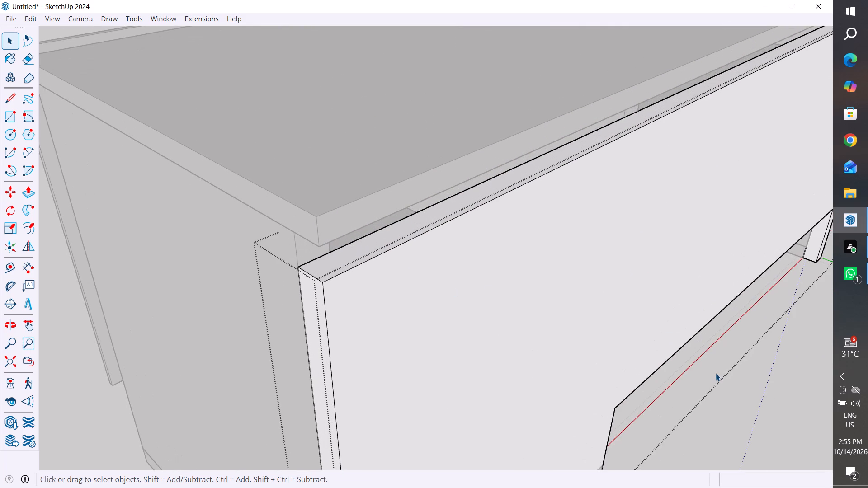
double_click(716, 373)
Raise the back panel's top face about 1" to meet the underside of the desktop, and close the group.
middle_click_drag(311, 249, 409, 199)
scroll(478, 198, "up", 7)
triple_click(458, 203)
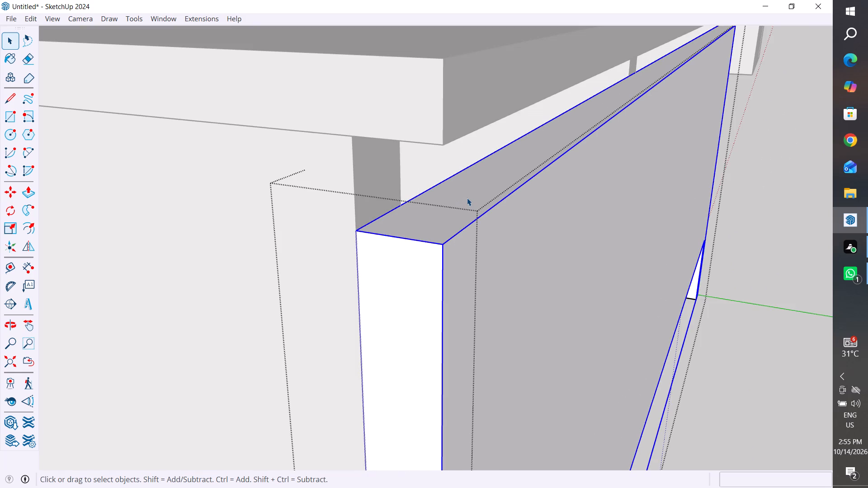
triple_click(467, 198)
left_click(469, 196)
left_click(470, 194)
double_click(474, 187)
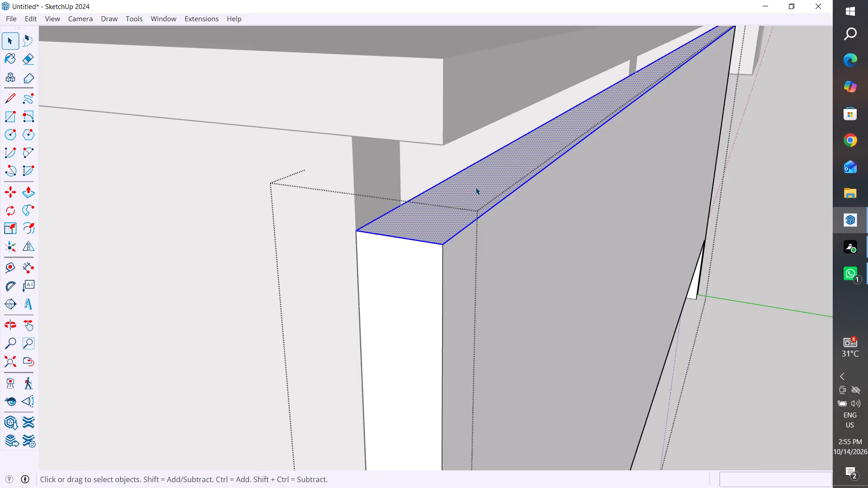
key("m")
left_click(443, 245)
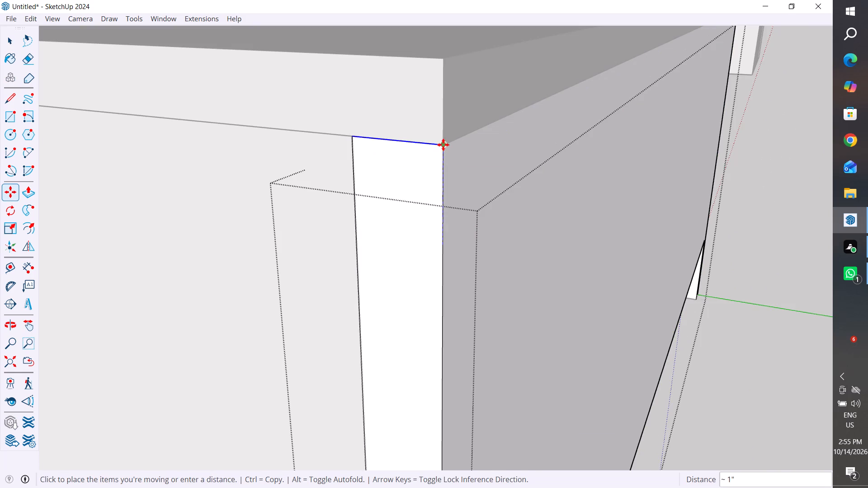
left_click(443, 145)
scroll(385, 212, "down", 20)
scroll(385, 212, "down", 9)
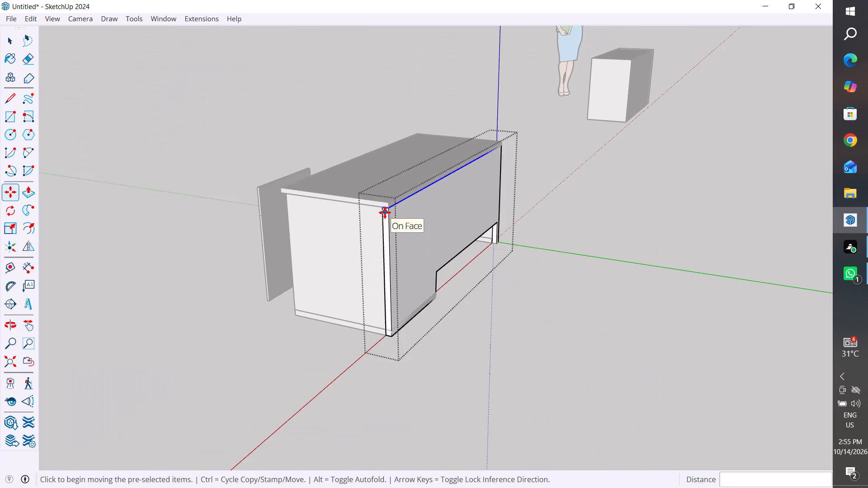
scroll(385, 212, "down", 1)
left_click(10, 42)
left_click(184, 86)
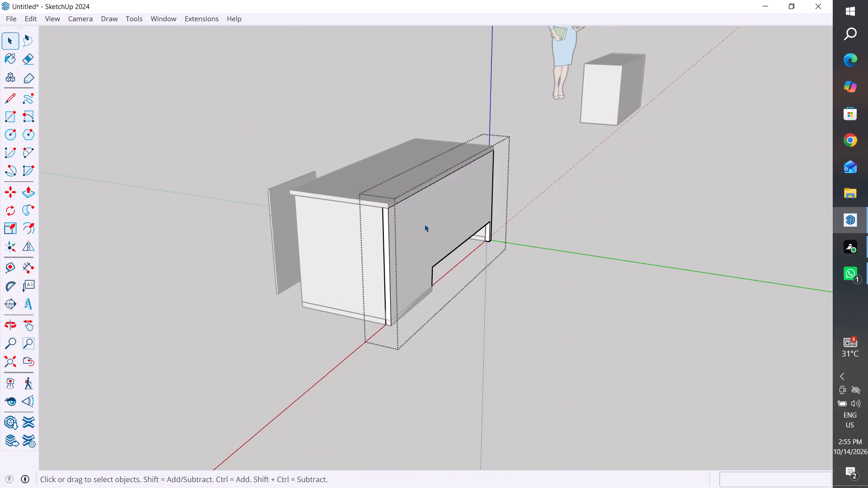
scroll(546, 344, "down", 5)
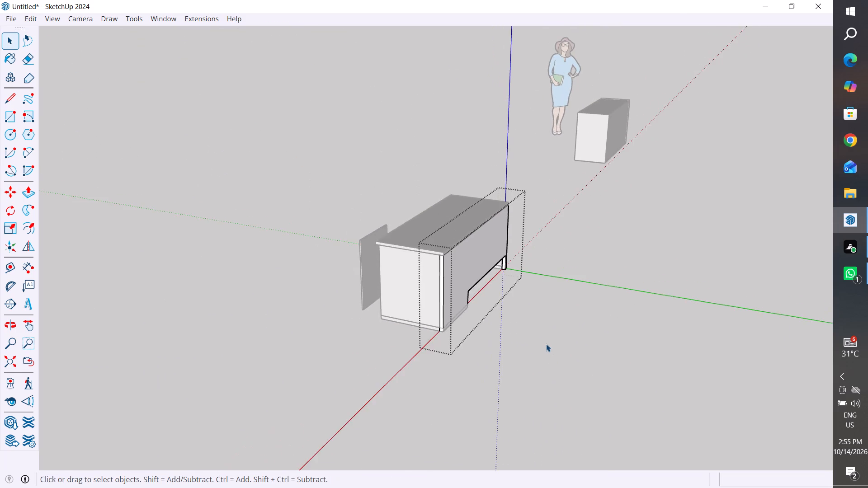
middle_click_drag(605, 340, 140, 361)
middle_click_drag(497, 334, 211, 360)
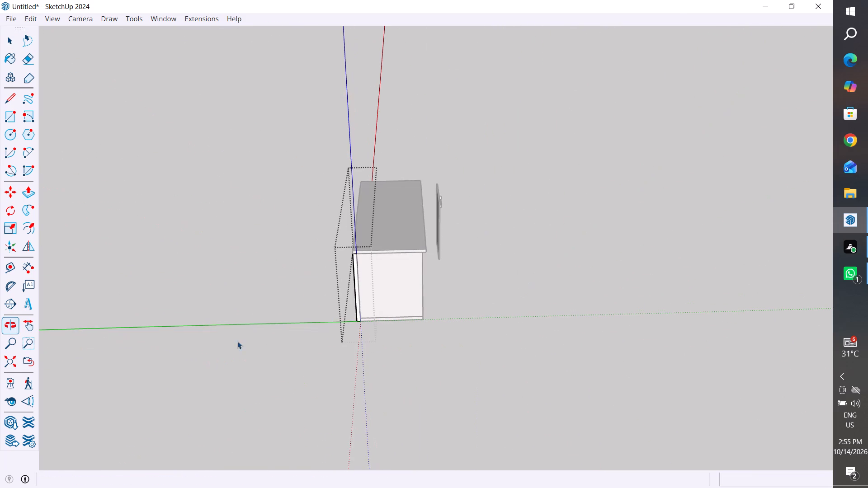
left_click(499, 296)
Examine the desk with its refitted back panel from the end, the front and above.
scroll(364, 313, "up", 4)
scroll(354, 274, "up", 6)
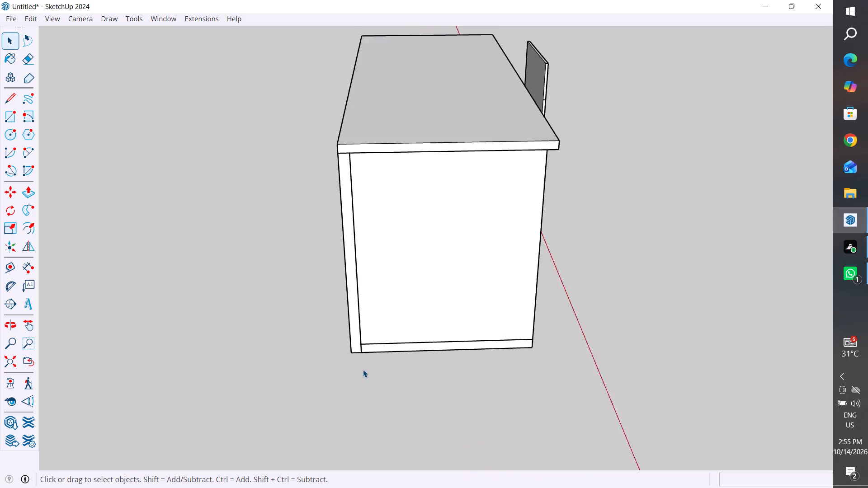
scroll(363, 370, "up", 5)
middle_click_drag(461, 296, 192, 329)
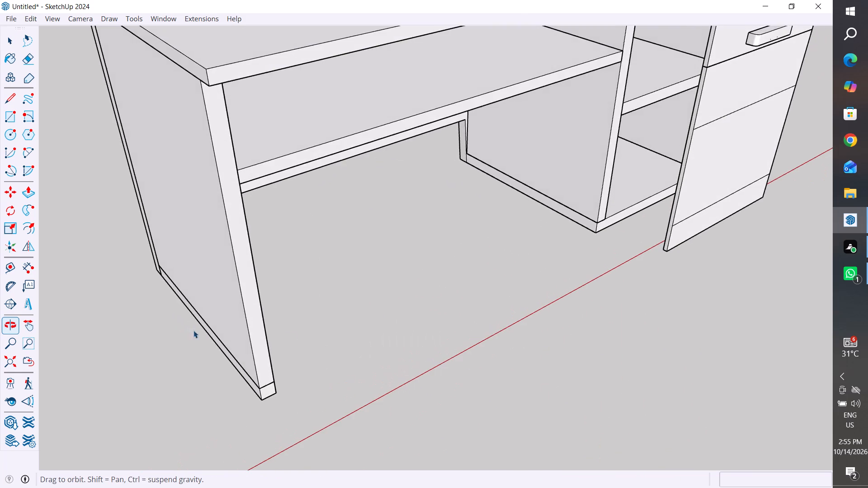
scroll(472, 360, "down", 5)
middle_click_drag(638, 235, 736, 276)
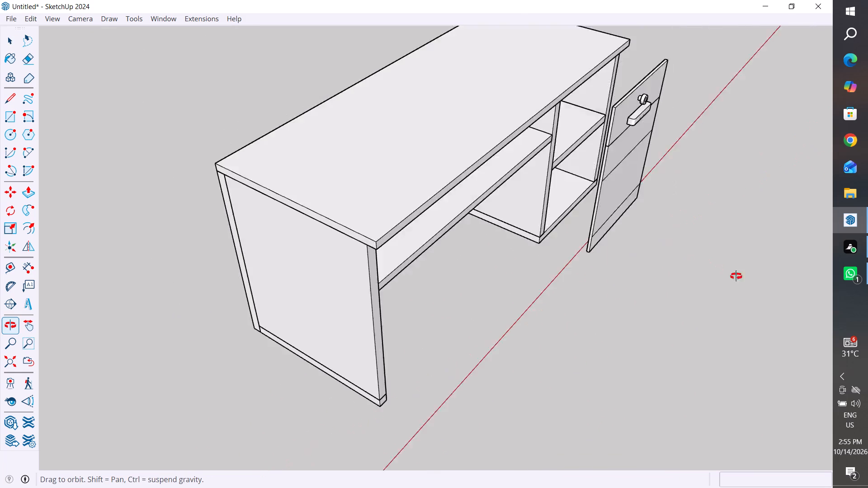
middle_click_drag(736, 276, 793, 343)
scroll(653, 425, "down", 6)
scroll(646, 221, "up", 4)
Select the entire detached pedestal front panel with its handle and lock and make it a group.
middle_click_drag(615, 219, 642, 195)
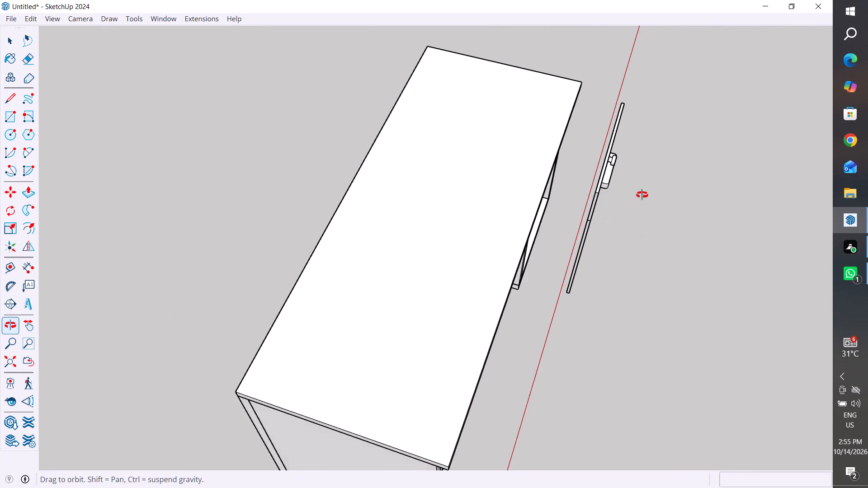
middle_click_drag(642, 195, 652, 185)
left_click_drag(647, 79, 581, 279)
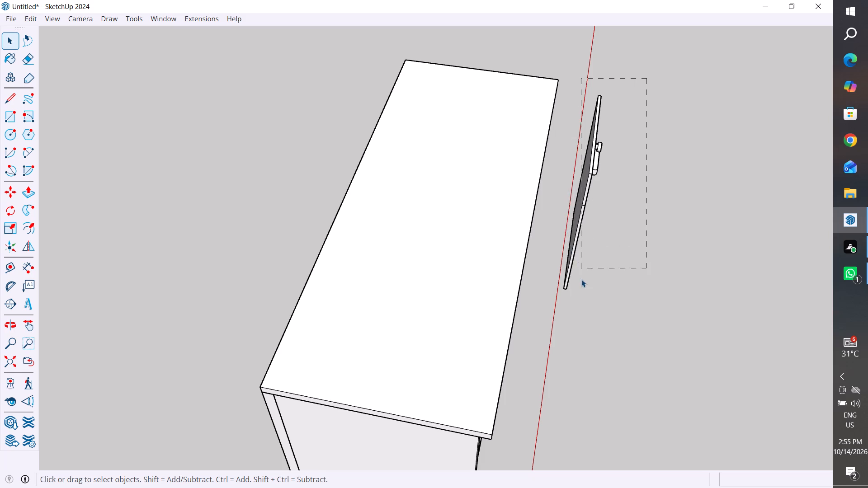
left_click_drag(581, 279, 559, 315)
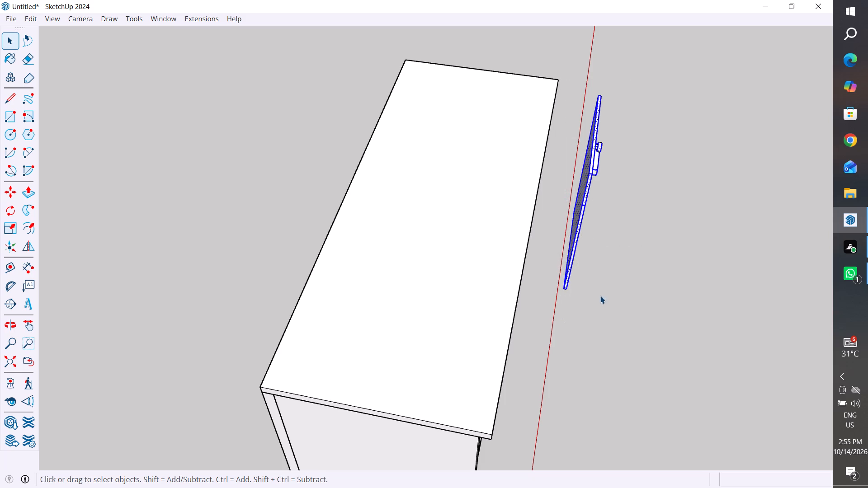
left_click(650, 246)
scroll(648, 187, "up", 2)
middle_click_drag(653, 136, 616, 89)
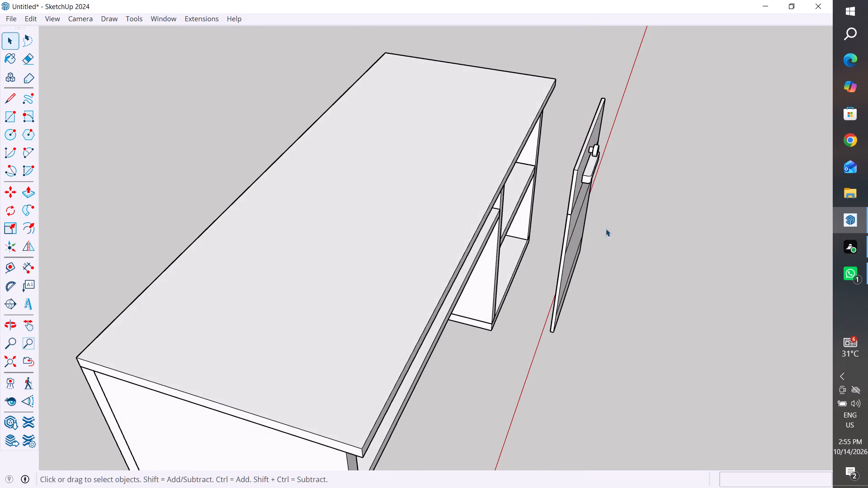
middle_click_drag(612, 231, 680, 150)
left_click_drag(630, 93, 575, 232)
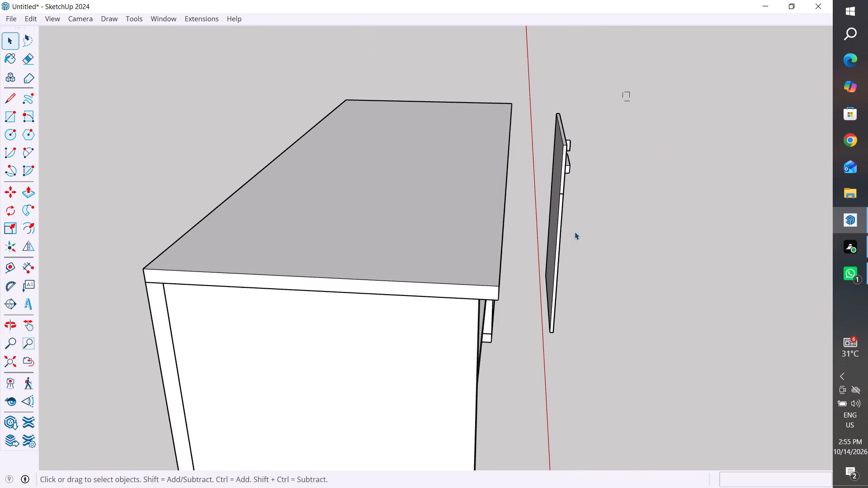
left_click_drag(575, 232, 529, 366)
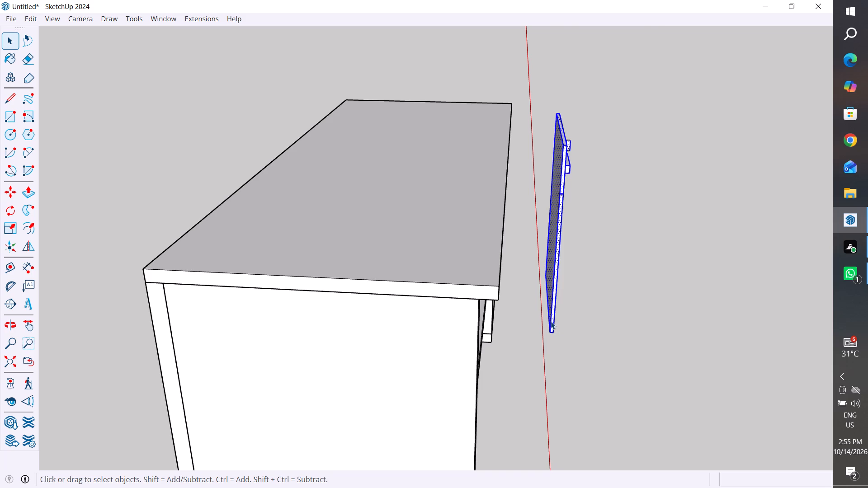
right_click(551, 321)
left_click(623, 125)
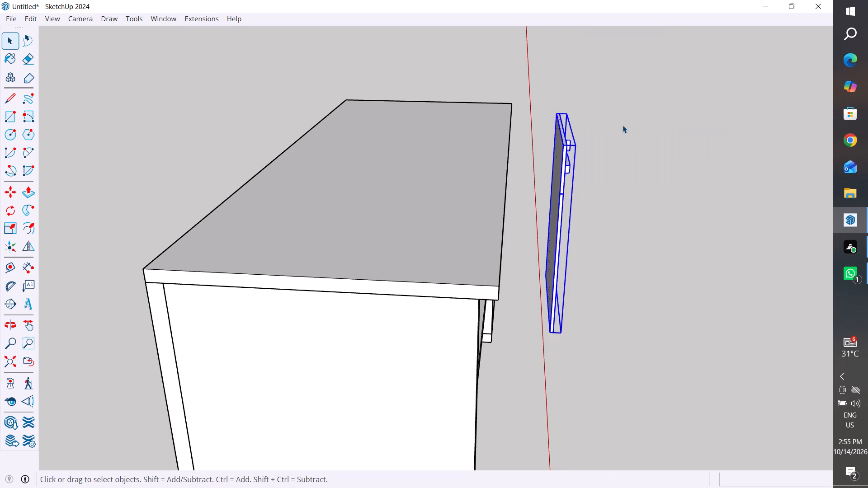
left_click(690, 199)
scroll(580, 294, "down", 4)
middle_click_drag(623, 302, 249, 313)
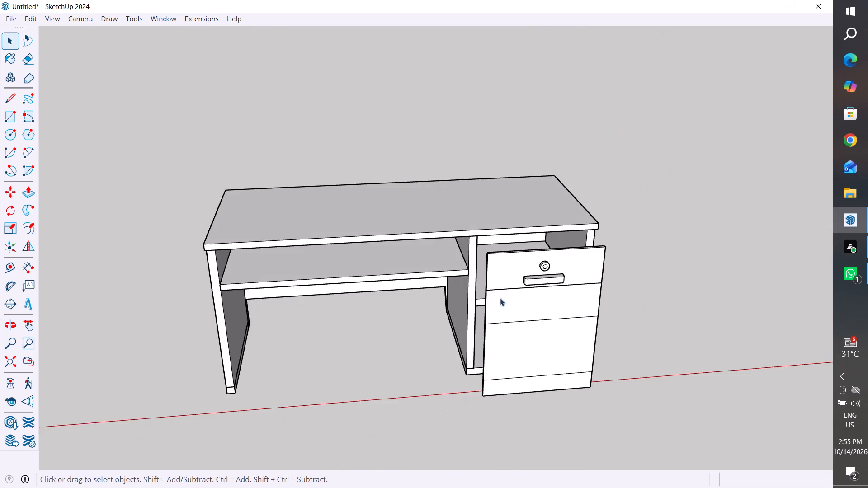
Move the grouped pedestal front from its lower front corner to the matching lower corner of the pedestal opening, setting it flush inside.
scroll(532, 275, "down", 4)
middle_click_drag(618, 327, 276, 289)
scroll(389, 364, "up", 3)
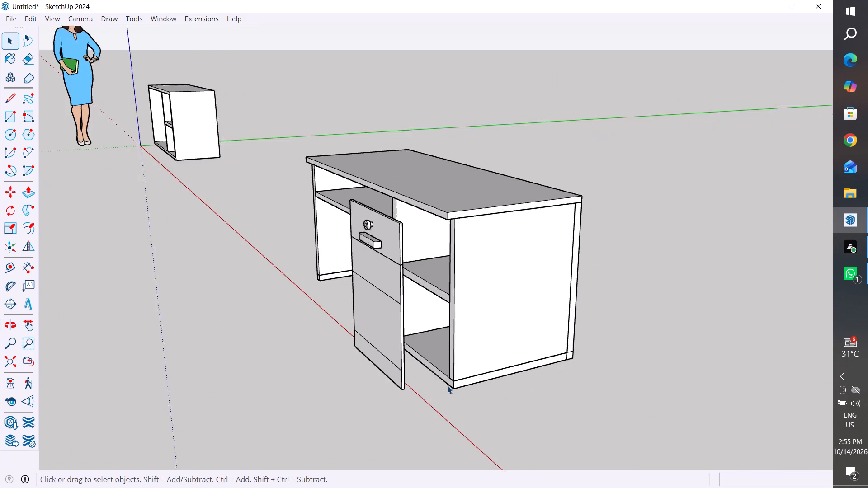
scroll(448, 386, "up", 5)
left_click(366, 390)
left_click(372, 392)
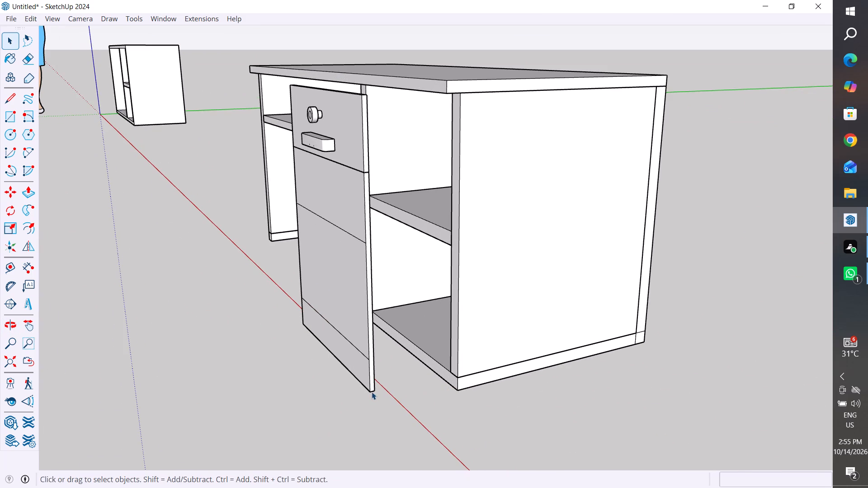
key("m")
scroll(375, 394, "up", 9)
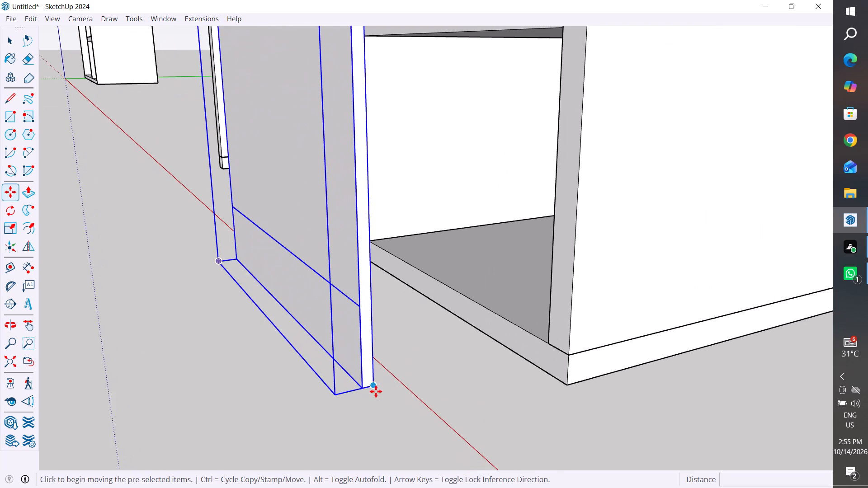
left_click(364, 389)
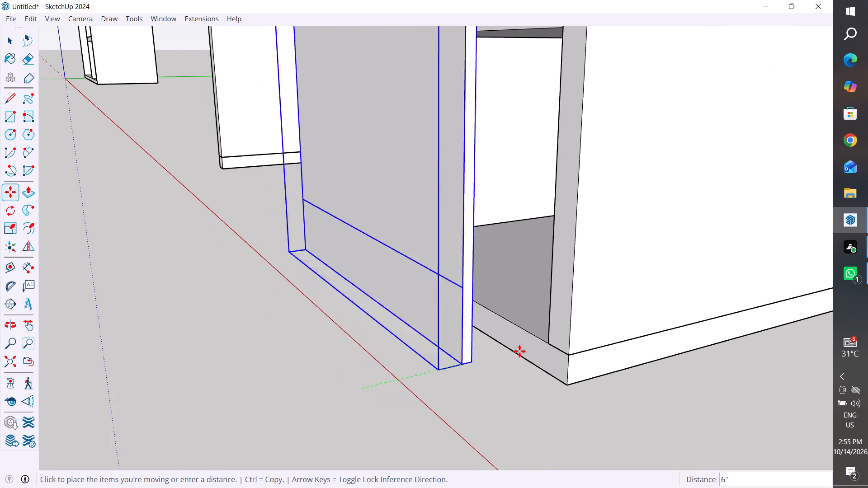
left_click(545, 341)
scroll(609, 402, "down", 5)
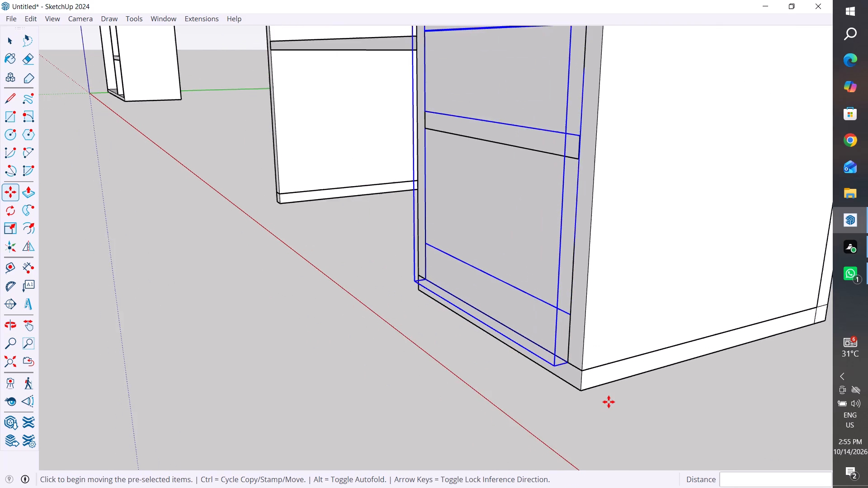
Move the pedestal front group a short way forward, out of its opening, so its back edge is clear of the pedestal.
scroll(609, 402, "down", 6)
middle_click_drag(616, 398, 757, 428)
scroll(429, 377, "down", 6)
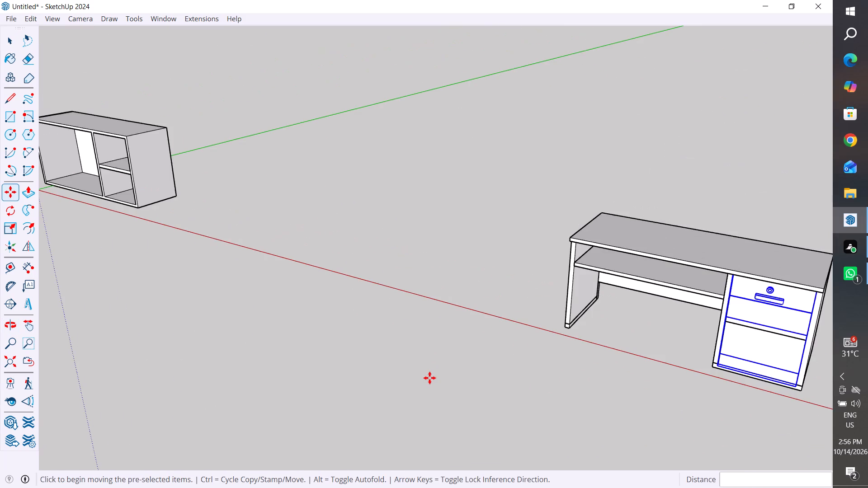
middle_click_drag(595, 422, 703, 439)
scroll(274, 422, "down", 5)
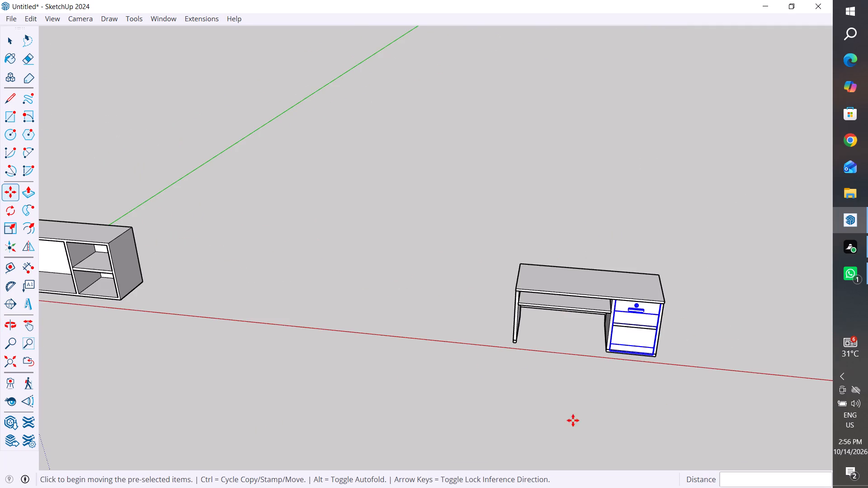
middle_click_drag(595, 409, 708, 361)
scroll(651, 303, "up", 16)
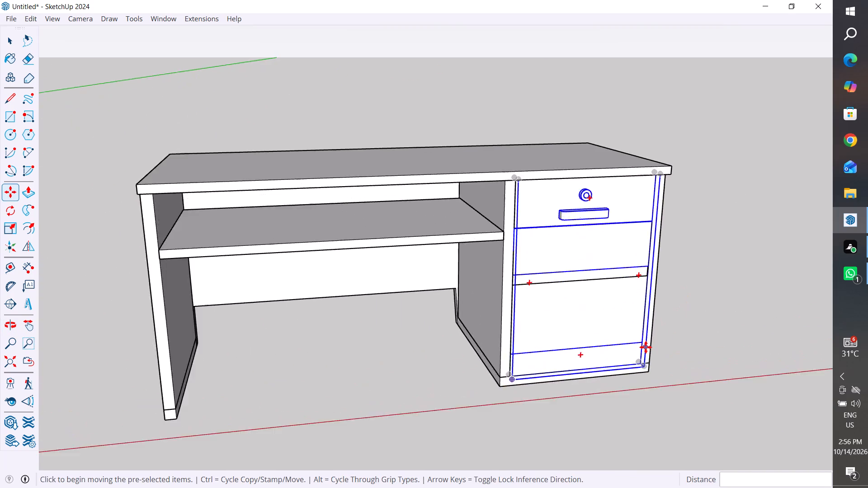
scroll(646, 347, "up", 3)
middle_click_drag(596, 422, 722, 422)
scroll(500, 404, "up", 6)
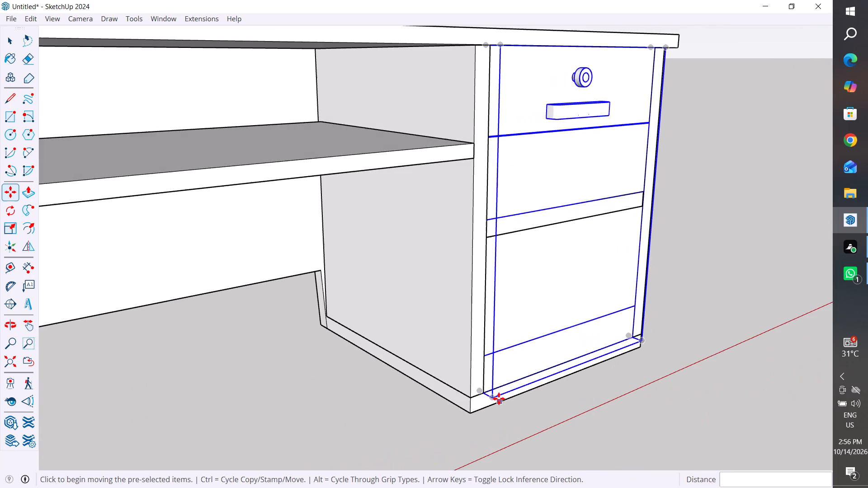
scroll(499, 399, "up", 12)
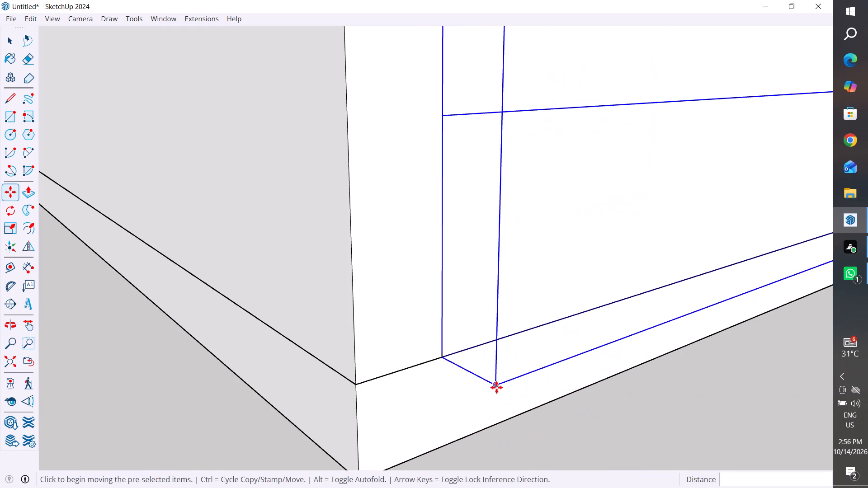
left_click(494, 383)
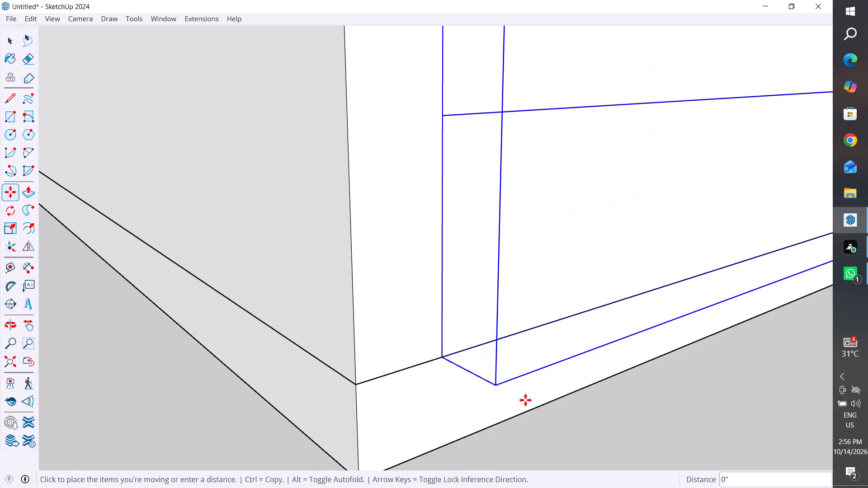
left_click(534, 403)
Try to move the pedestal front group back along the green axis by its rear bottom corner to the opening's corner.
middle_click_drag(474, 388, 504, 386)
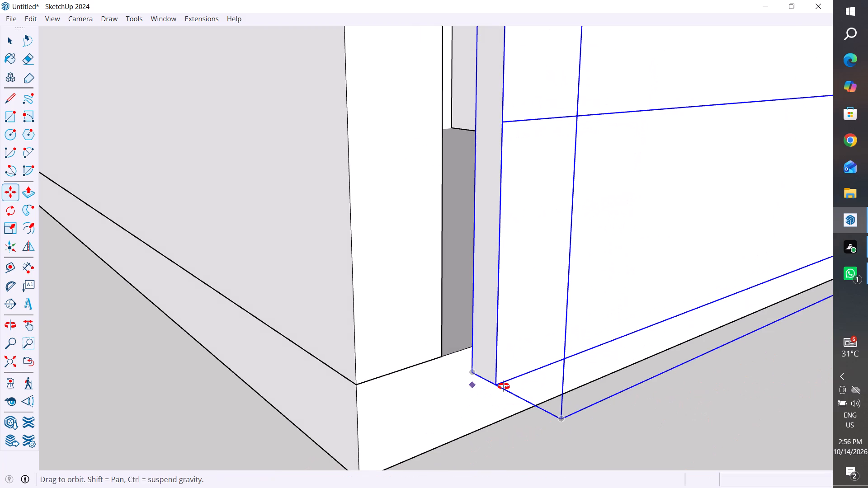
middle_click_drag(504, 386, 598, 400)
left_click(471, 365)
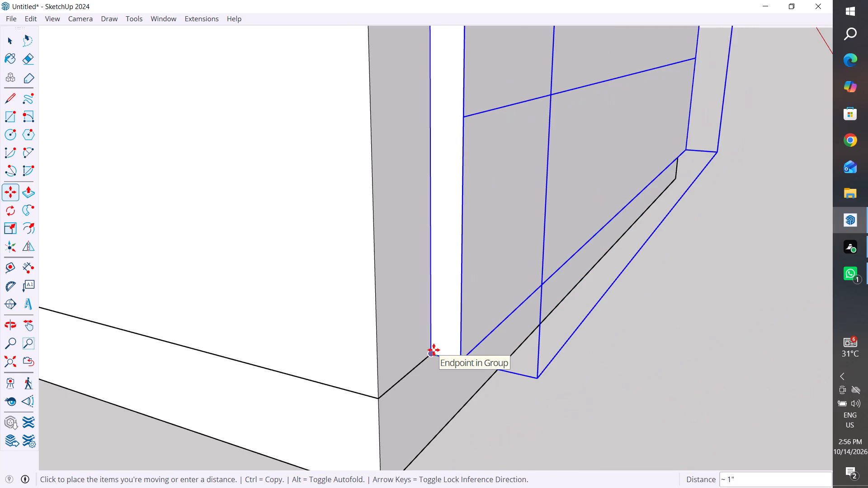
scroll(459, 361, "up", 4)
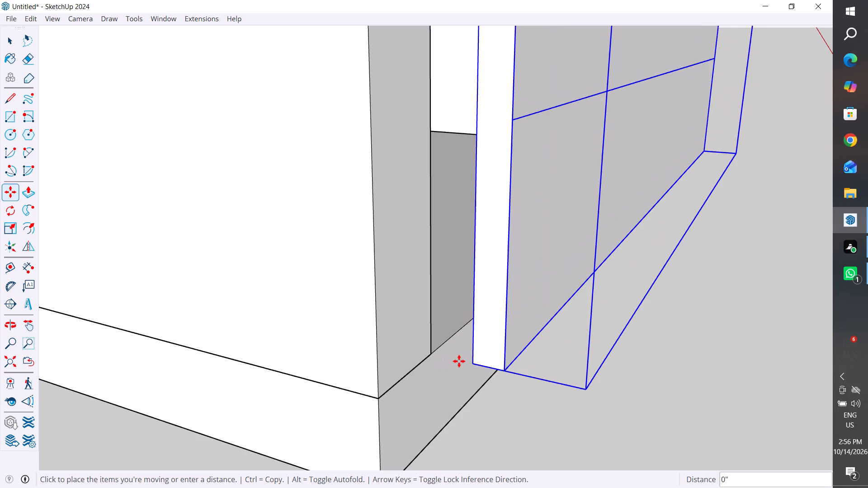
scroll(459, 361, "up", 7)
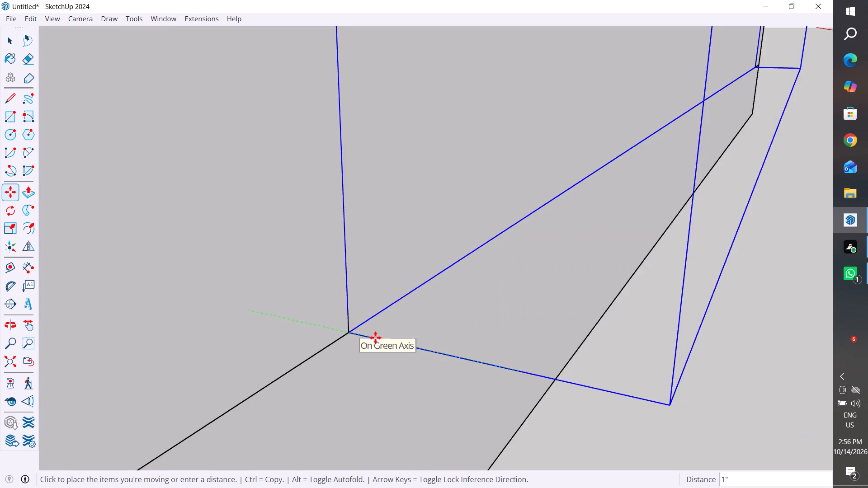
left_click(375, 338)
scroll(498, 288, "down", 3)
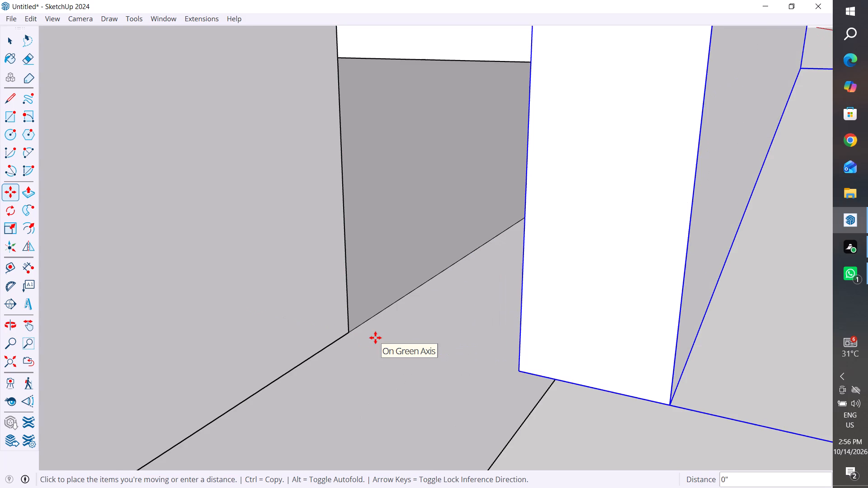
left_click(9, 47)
Move the pedestal front group back about 1" so its rear bottom corner meets the opening's front corner, and deselect it.
left_click(566, 431)
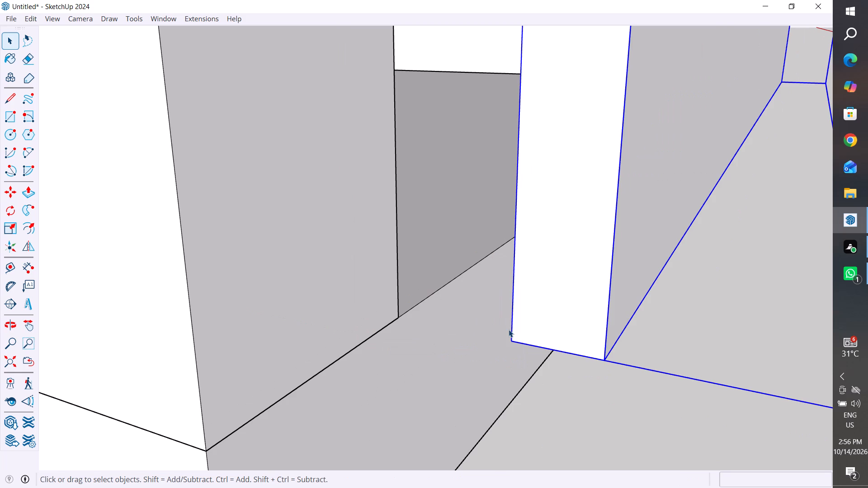
left_click(516, 330)
key("m")
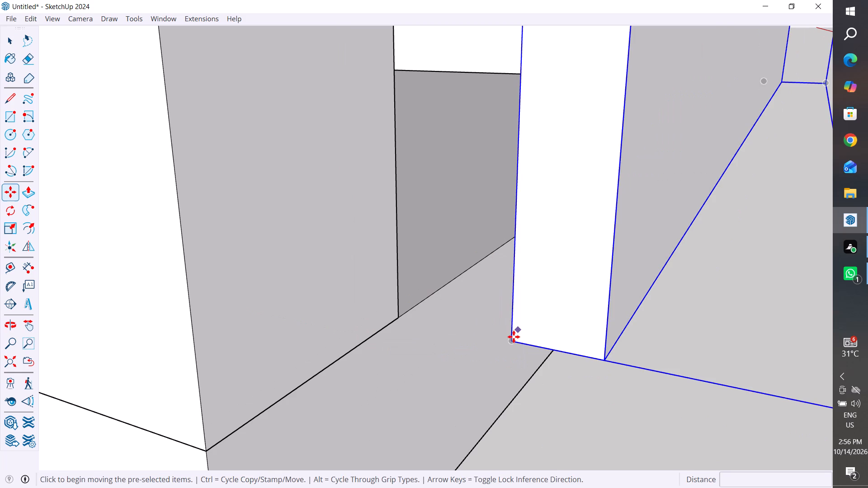
left_click(512, 338)
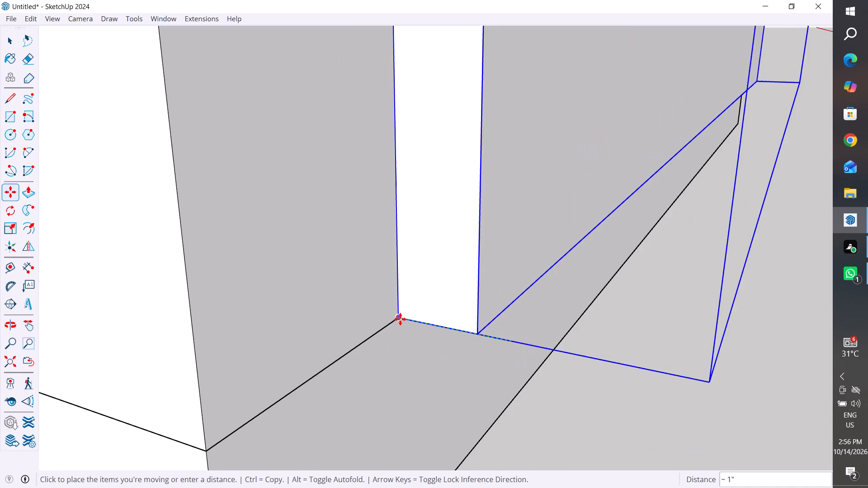
left_click(400, 319)
scroll(475, 407, "down", 20)
scroll(475, 407, "down", 5)
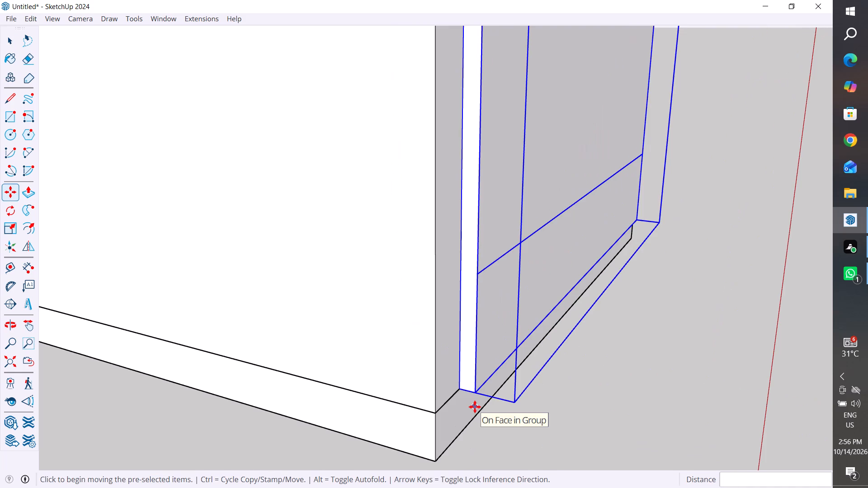
scroll(475, 407, "down", 10)
scroll(621, 380, "down", 13)
middle_click_drag(666, 364, 537, 357)
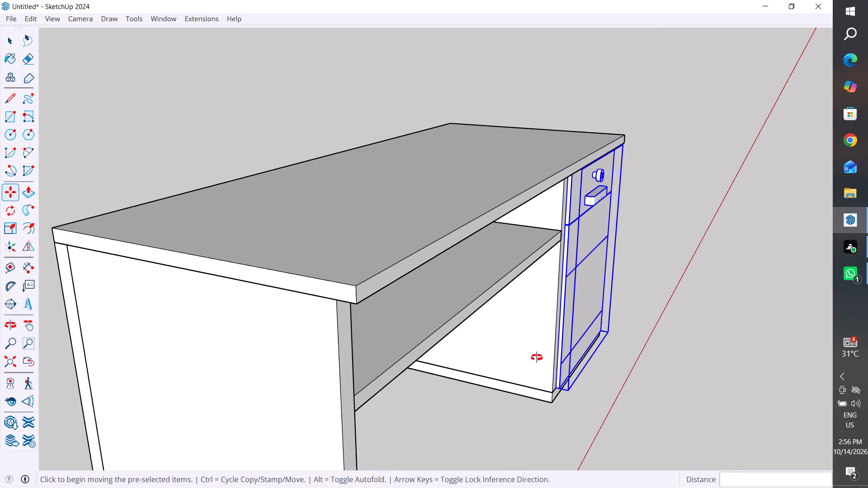
middle_click_drag(537, 357, 378, 364)
left_click(9, 41)
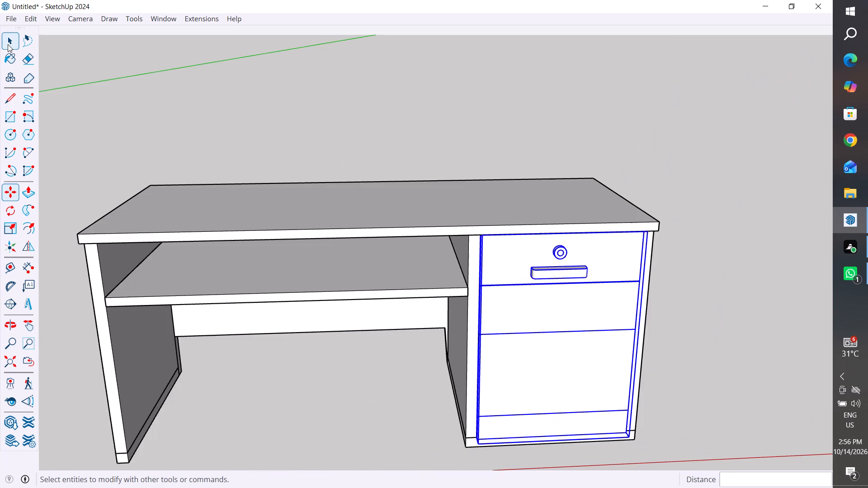
left_click(359, 115)
Examine the desk with its fitted pedestal front from the end, the front and below, around the back panel's notch.
scroll(608, 305, "down", 6)
middle_click_drag(652, 343, 316, 330)
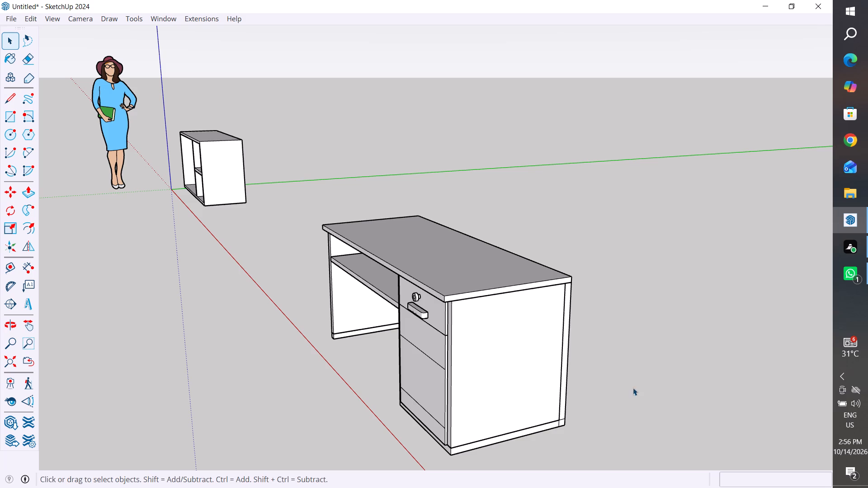
scroll(452, 272, "down", 2)
scroll(432, 375, "up", 3)
middle_click_drag(463, 404, 618, 376)
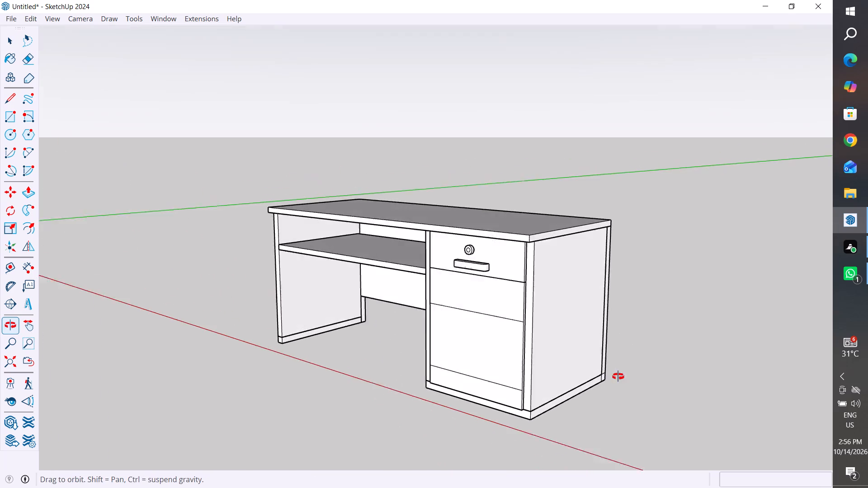
middle_click_drag(618, 376, 618, 376)
scroll(519, 399, "up", 4)
middle_click_drag(521, 400, 803, 375)
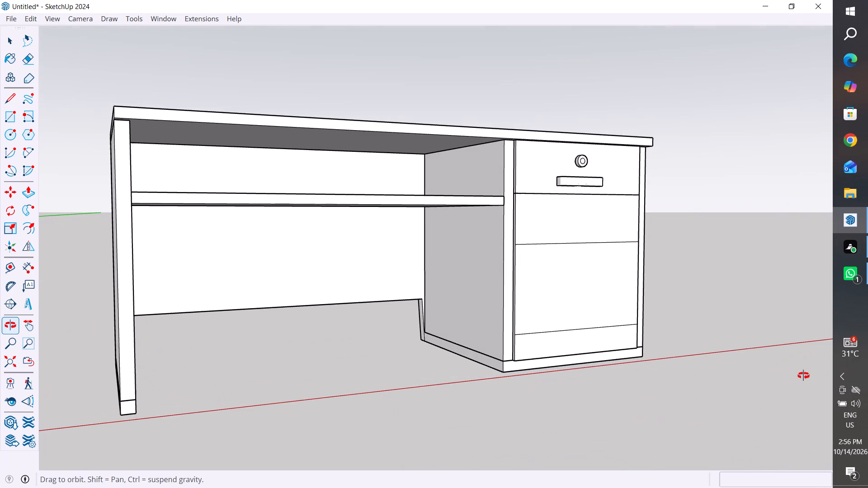
middle_click_drag(803, 375, 804, 375)
scroll(418, 301, "up", 3)
middle_click_drag(436, 302, 519, 295)
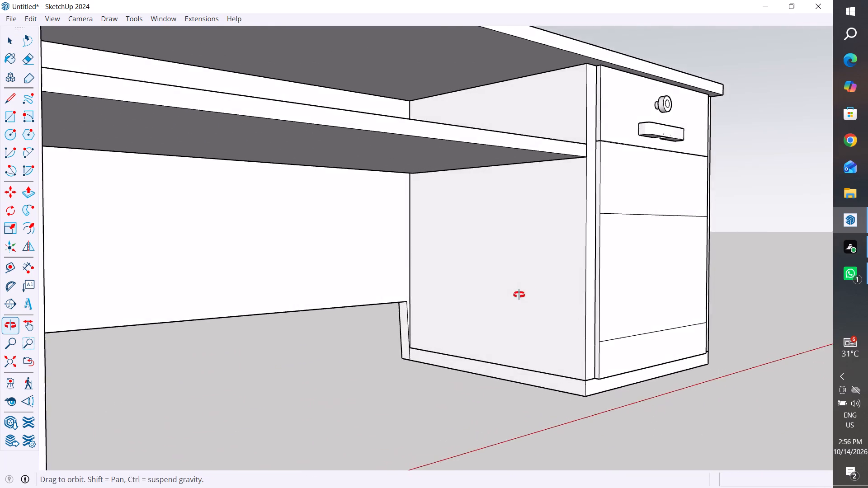
middle_click_drag(519, 295, 458, 250)
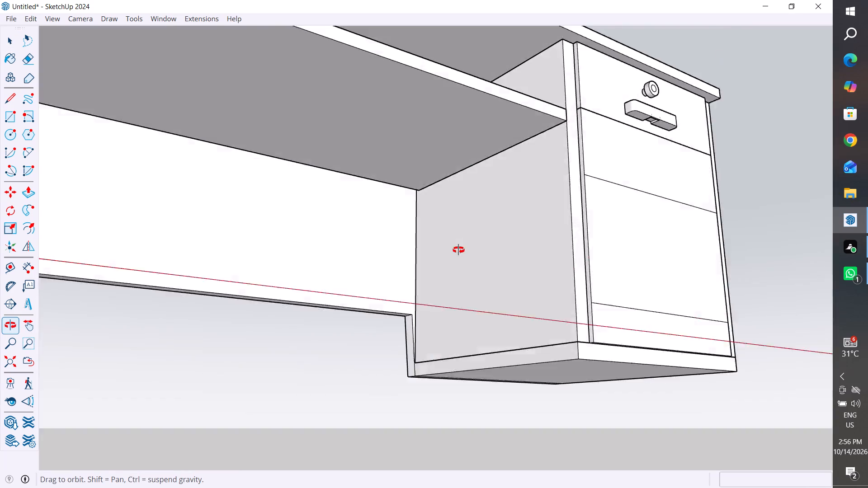
middle_click_drag(458, 250, 418, 310)
Draw lines from the notch's bottom corner up the pedestal's rear edge to notch height and across to the notch's upper corner.
scroll(426, 305, "up", 13)
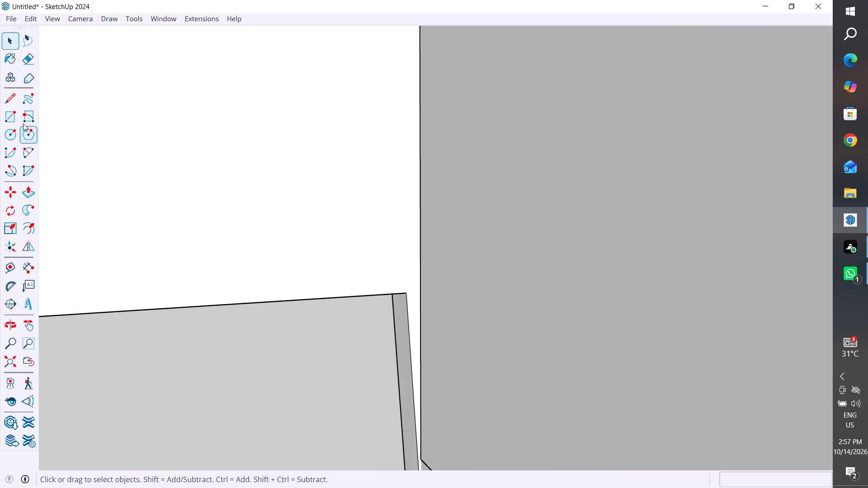
left_click(14, 98)
scroll(469, 280, "down", 4)
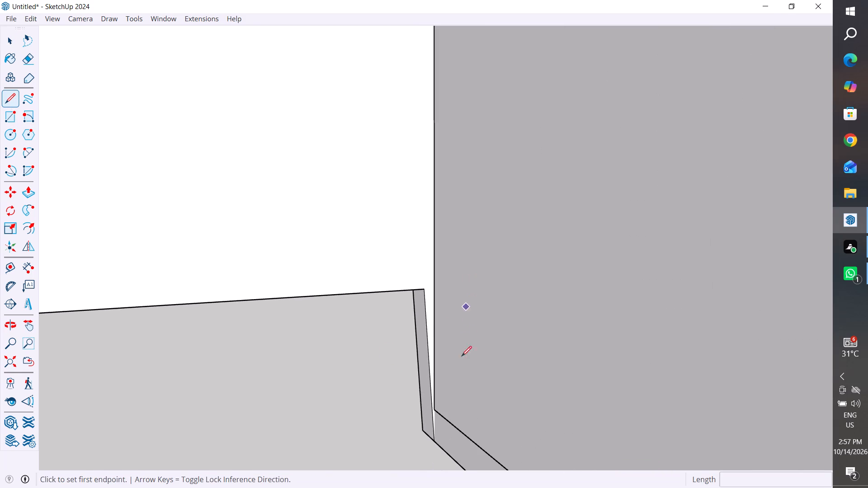
scroll(430, 431, "up", 3)
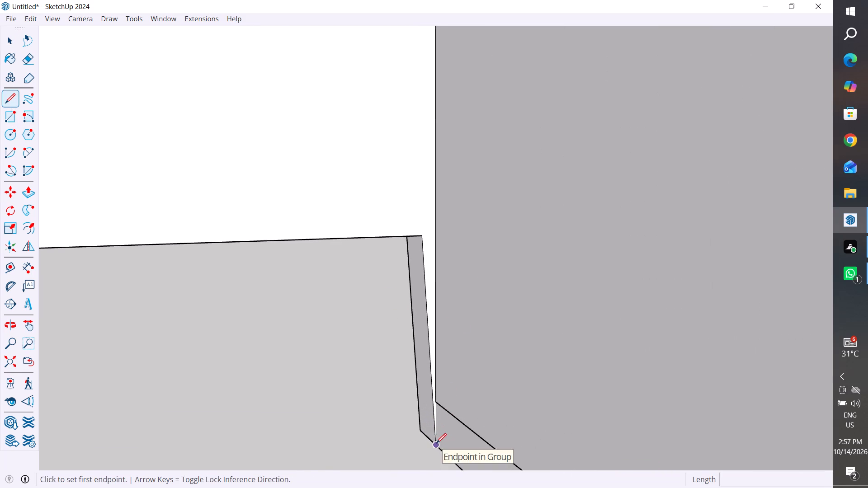
left_click(436, 443)
left_click(434, 233)
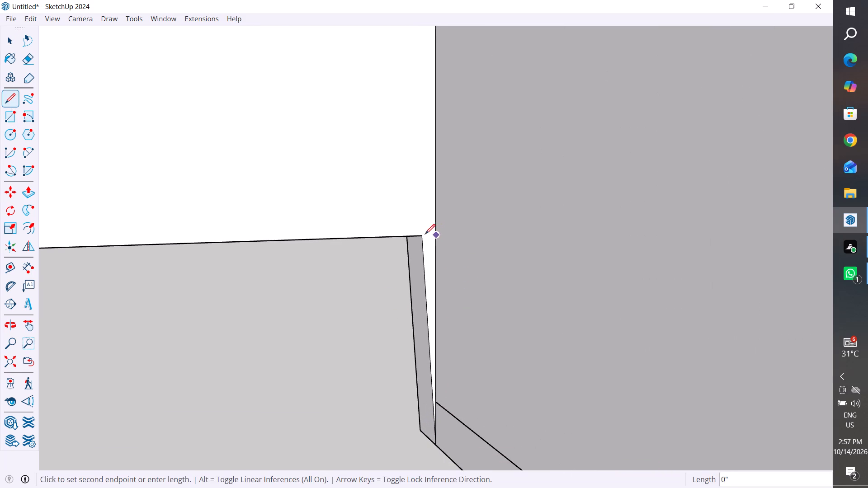
left_click(425, 234)
middle_click(425, 234)
left_click(17, 41)
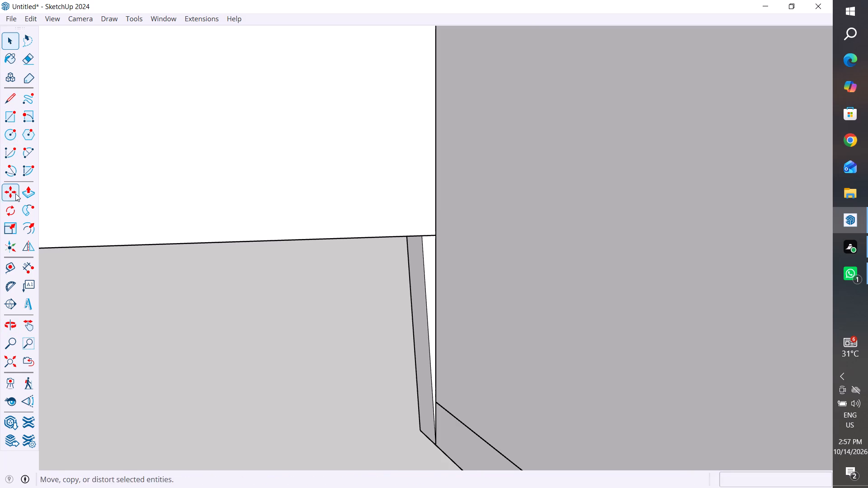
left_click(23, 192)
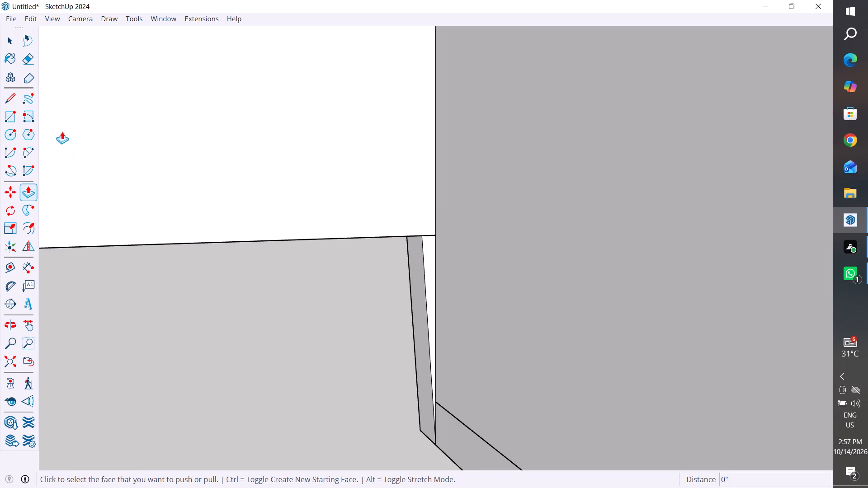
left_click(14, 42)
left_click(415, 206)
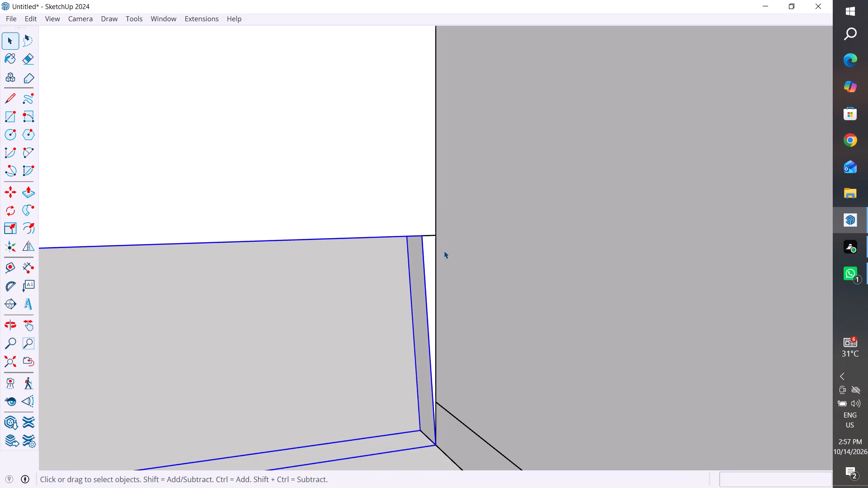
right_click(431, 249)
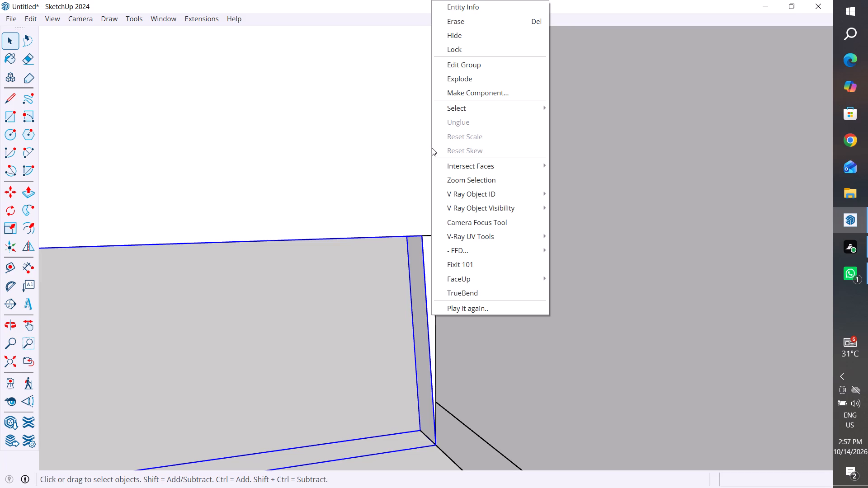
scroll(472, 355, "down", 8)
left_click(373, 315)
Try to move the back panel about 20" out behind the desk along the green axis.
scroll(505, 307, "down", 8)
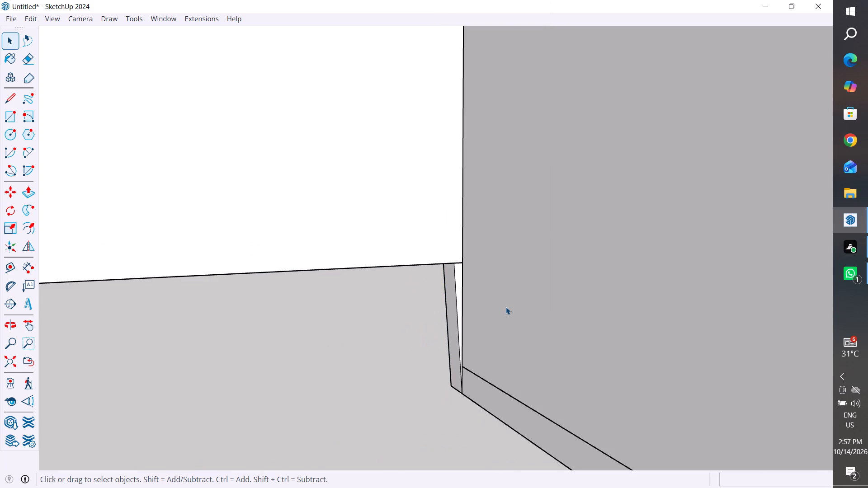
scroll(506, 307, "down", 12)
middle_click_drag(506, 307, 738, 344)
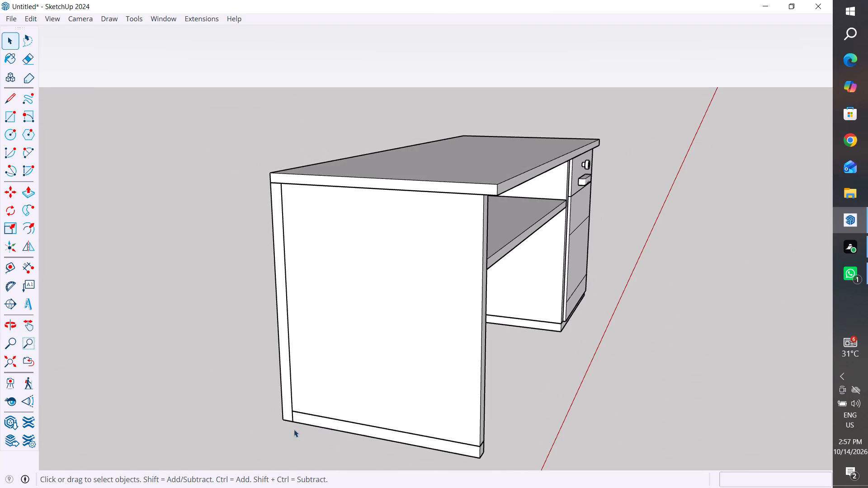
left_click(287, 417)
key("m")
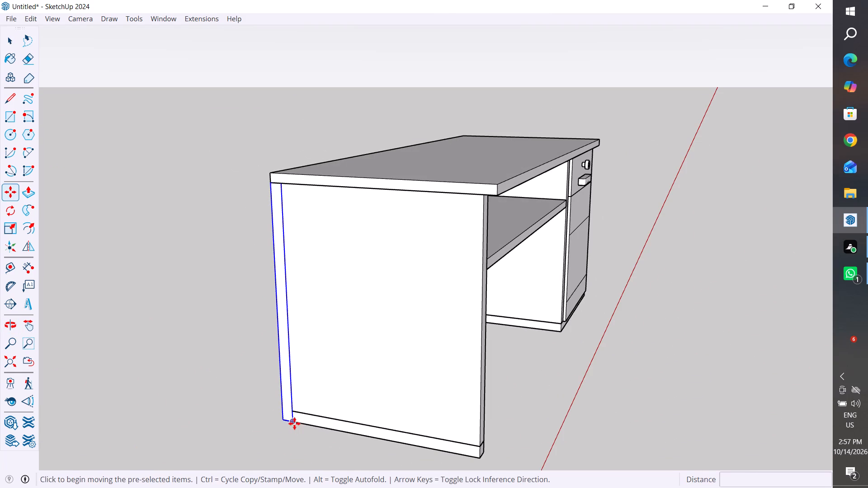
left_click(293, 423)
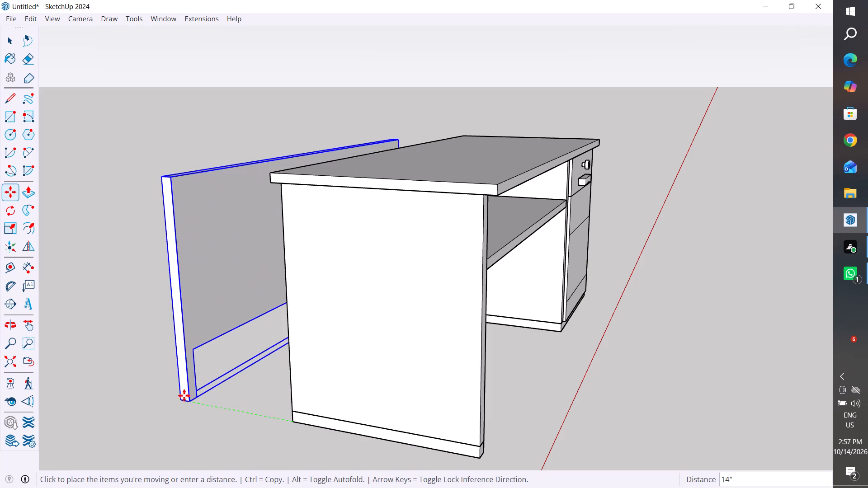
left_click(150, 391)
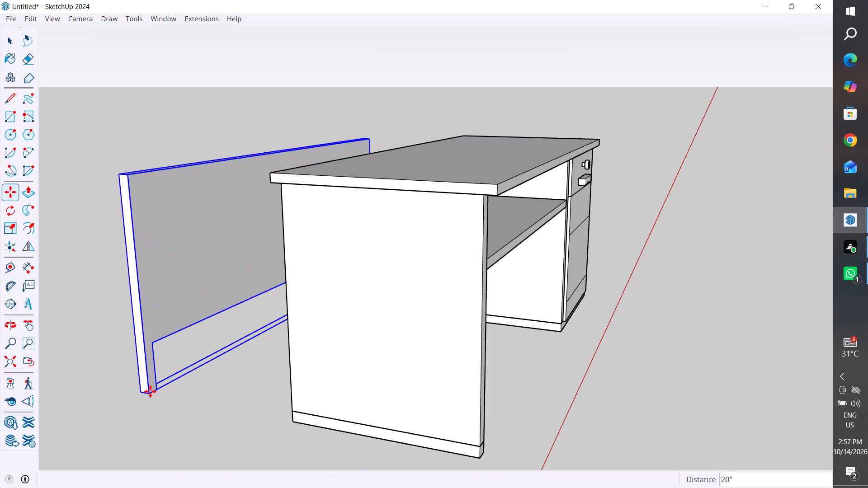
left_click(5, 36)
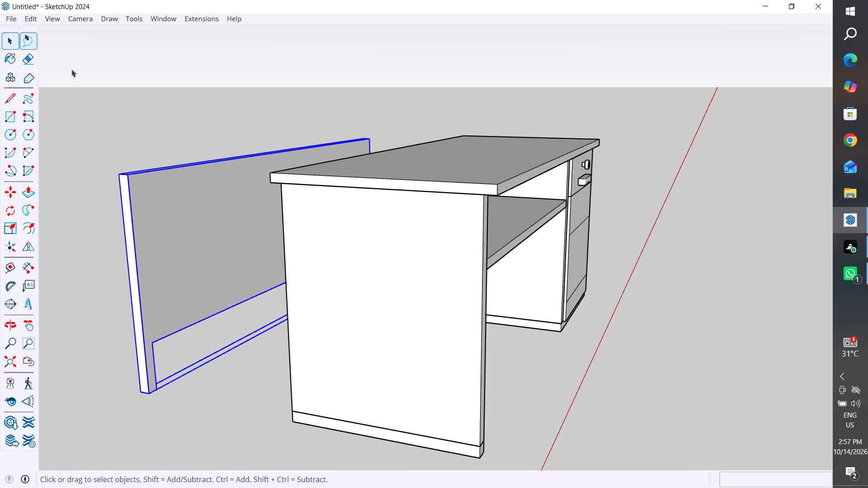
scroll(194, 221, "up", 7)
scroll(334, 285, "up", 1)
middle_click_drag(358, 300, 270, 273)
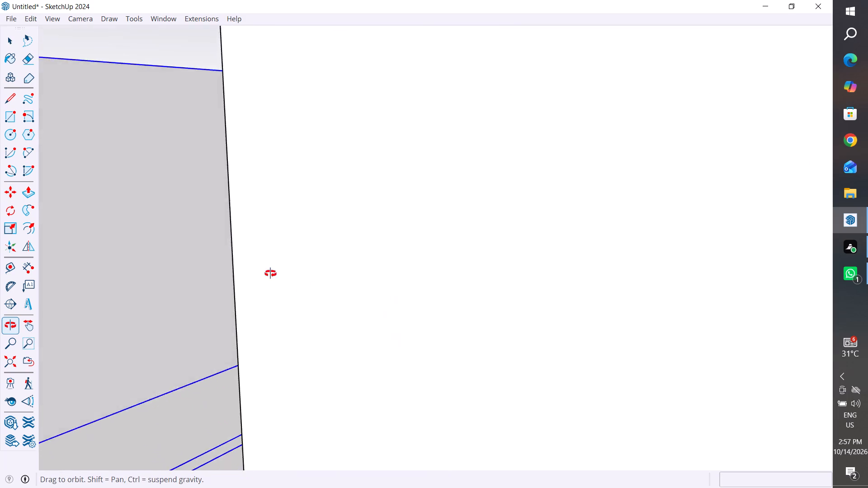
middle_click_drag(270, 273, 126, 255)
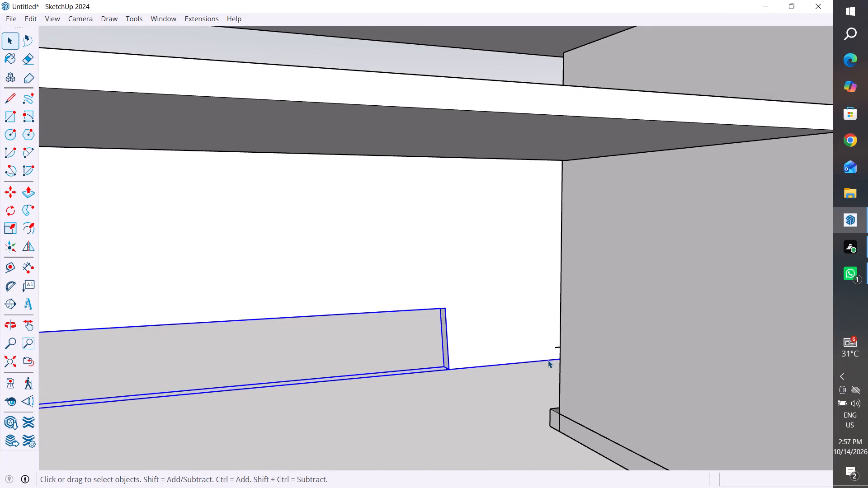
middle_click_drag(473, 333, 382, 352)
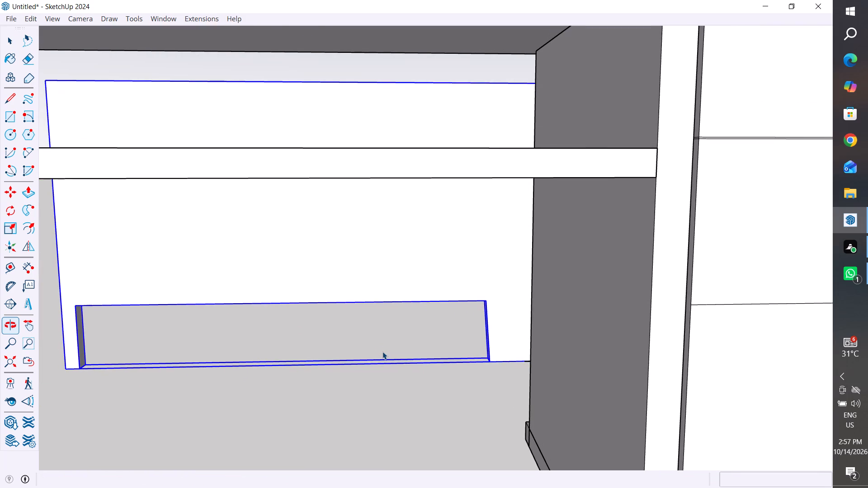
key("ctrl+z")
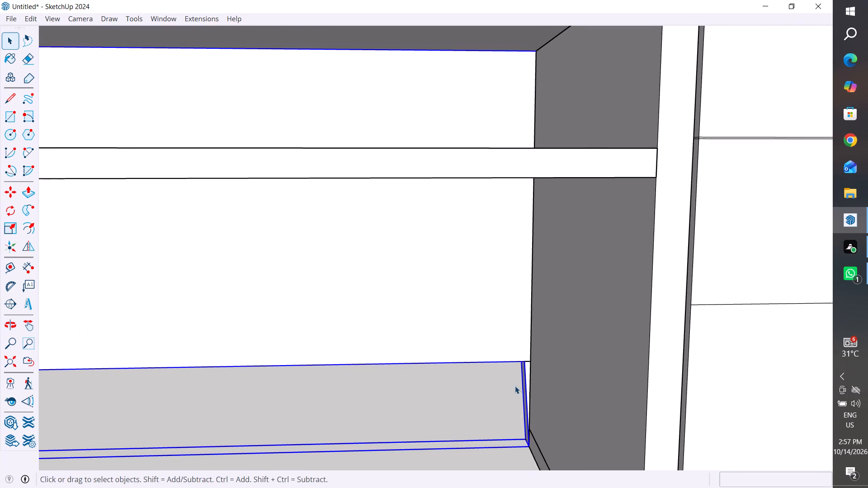
Move the back panel together with the drawn top and vertical notch lines about 9" out behind the desk along the green axis.
scroll(532, 365, "up", 12)
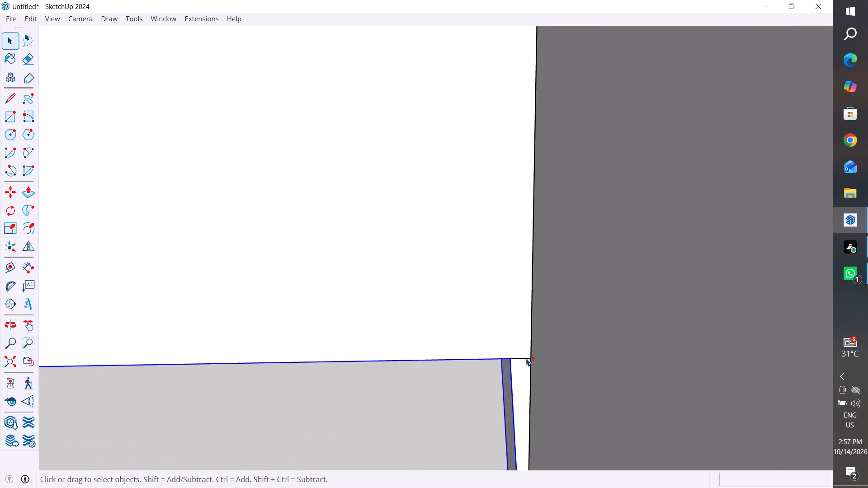
left_click(522, 357, "ctrl")
scroll(563, 365, "down", 18)
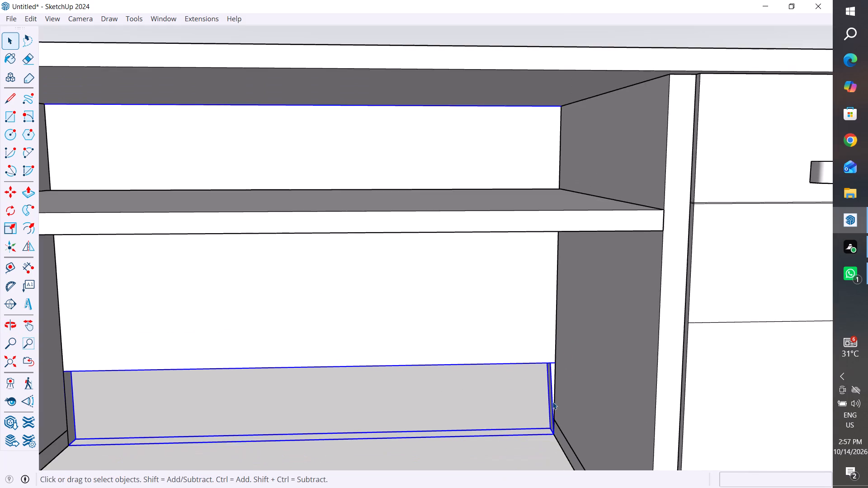
scroll(552, 398, "up", 13)
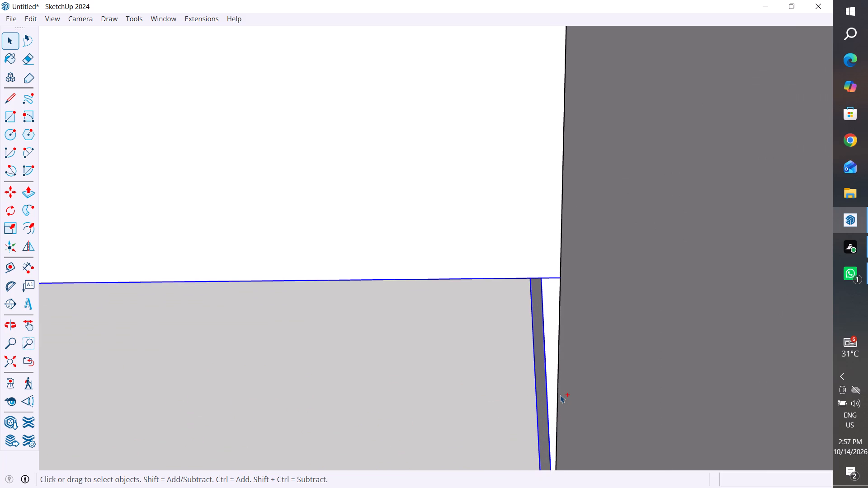
left_click(558, 394, "ctrl")
scroll(544, 343, "down", 14)
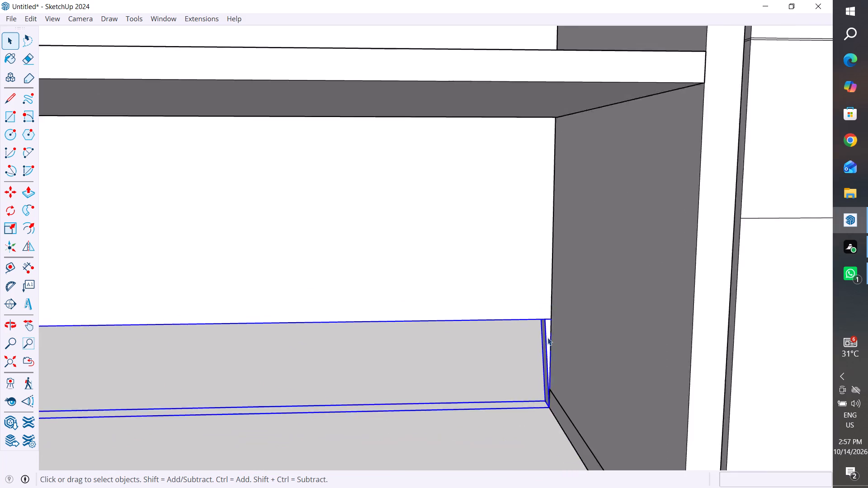
scroll(547, 338, "down", 18)
middle_click_drag(401, 394, 738, 439)
scroll(482, 330, "up", 5)
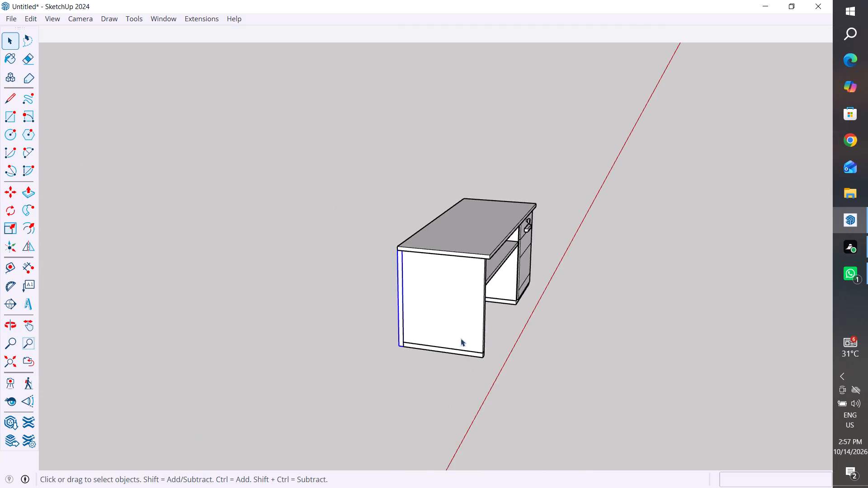
scroll(461, 338, "up", 13)
key("m")
scroll(391, 343, "up", 5)
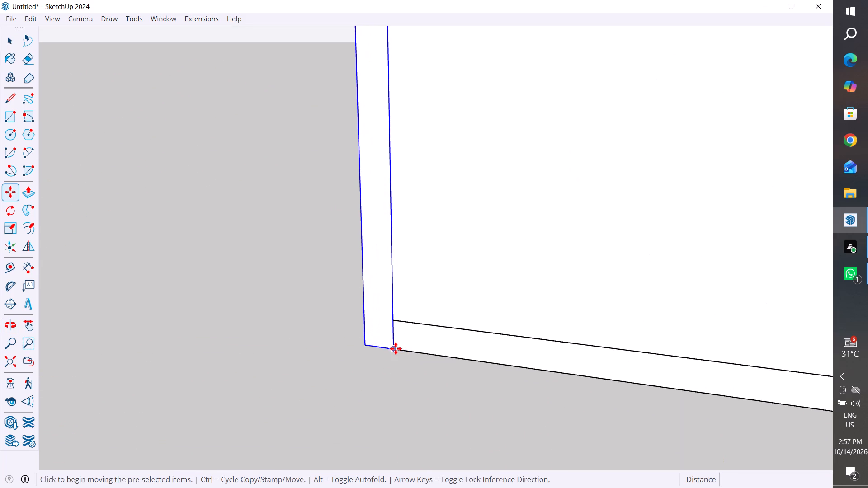
left_click(396, 348)
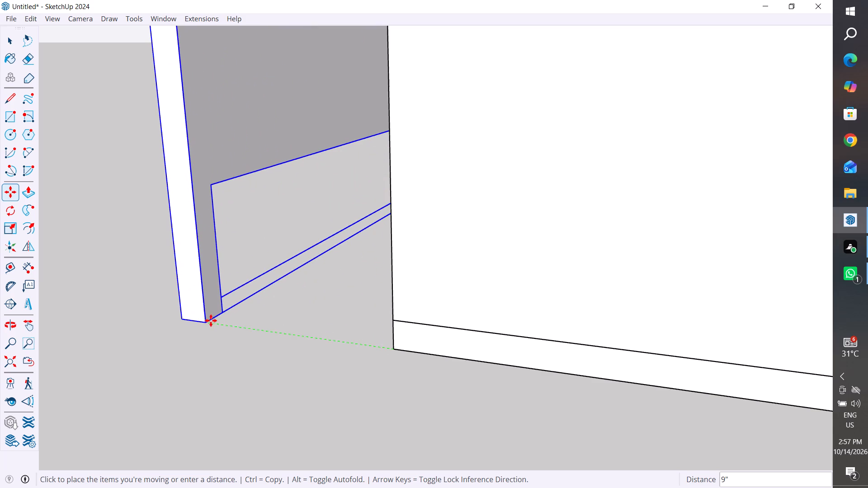
left_click(210, 322)
scroll(210, 322, "down", 8)
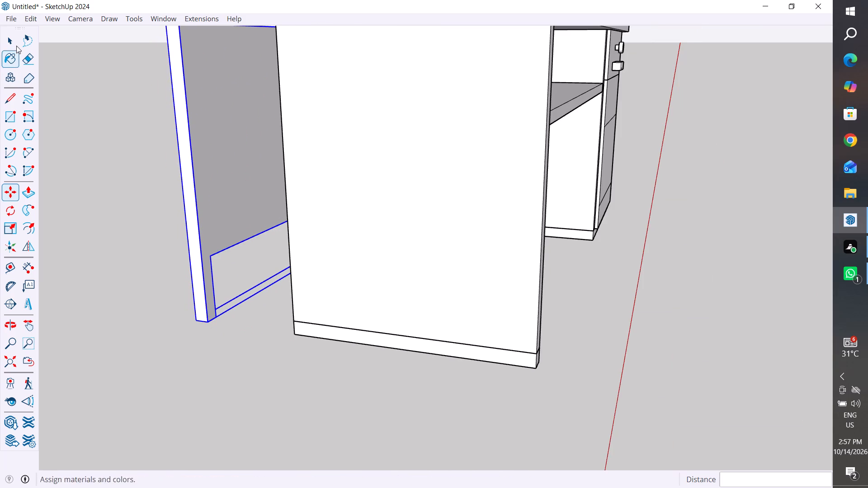
left_click(17, 41)
Delete the two stretched lines running from the vertical notch line's bottom and top ends toward the pedestal.
scroll(233, 176, "up", 8)
scroll(308, 216, "up", 4)
scroll(374, 220, "up", 2)
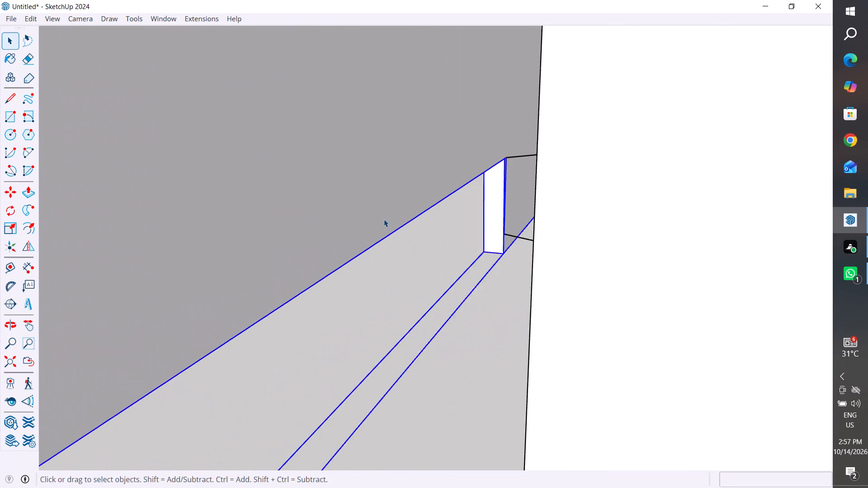
scroll(384, 219, "up", 2)
middle_click_drag(434, 230, 302, 225)
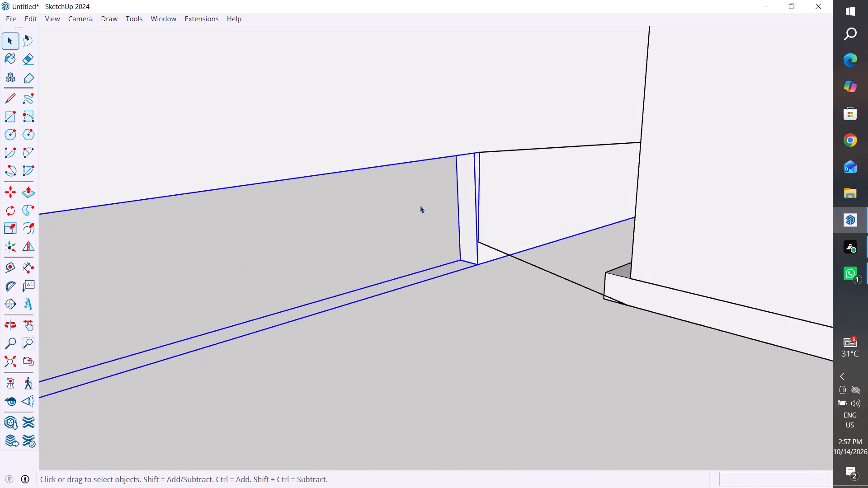
left_click(440, 198)
scroll(491, 175, "up", 5)
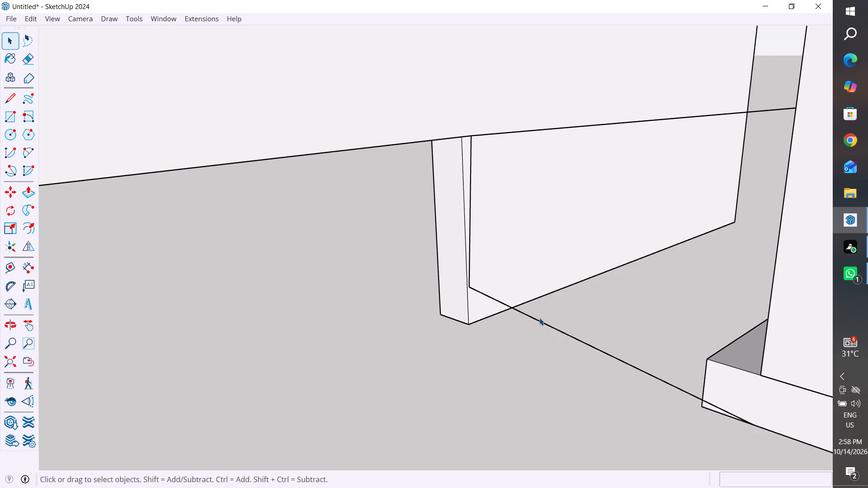
left_click(539, 322)
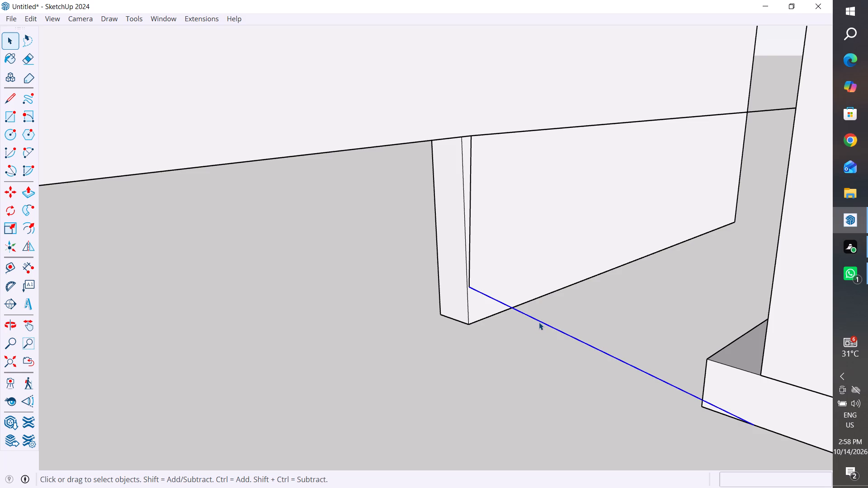
key("Delete")
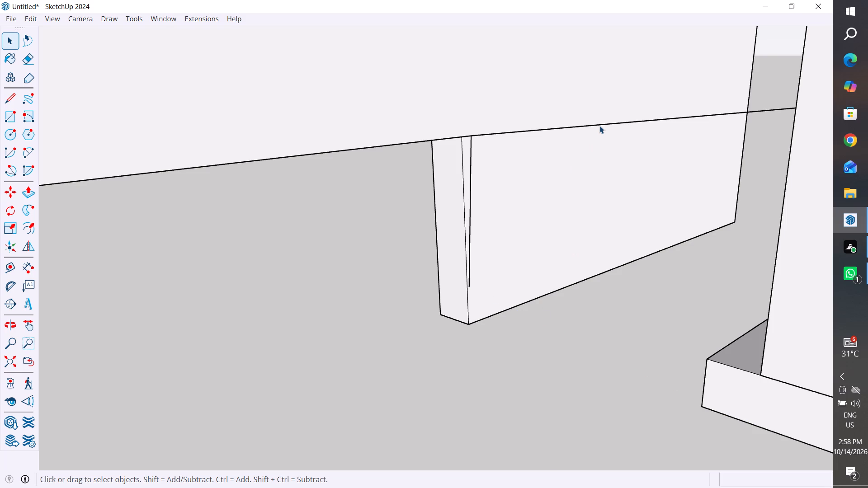
left_click(599, 125)
key("Delete")
Draw a line from the lower end of the vertical notch line down to the notch's bottom corner.
middle_click_drag(543, 267, 515, 296)
scroll(476, 312, "up", 3)
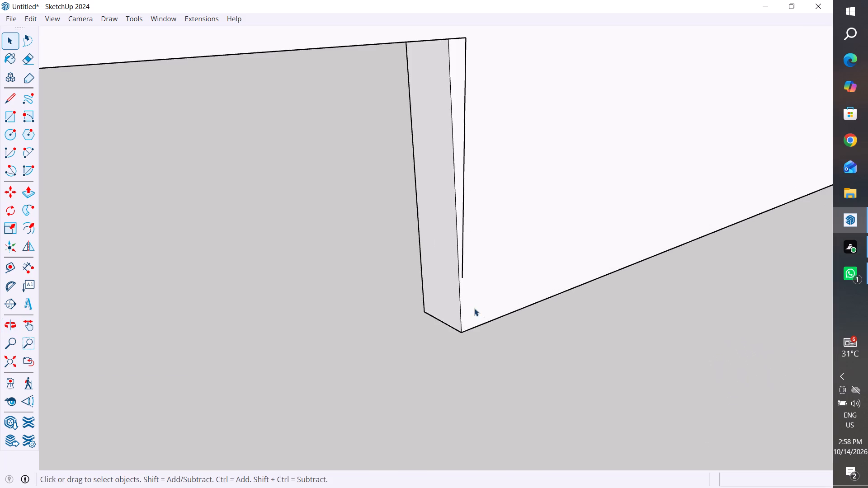
scroll(474, 308, "up", 5)
left_click(8, 105)
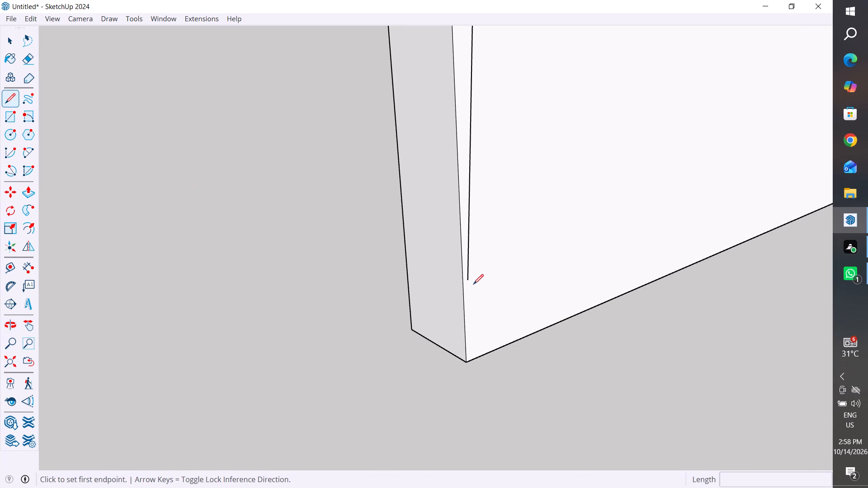
left_click(467, 280)
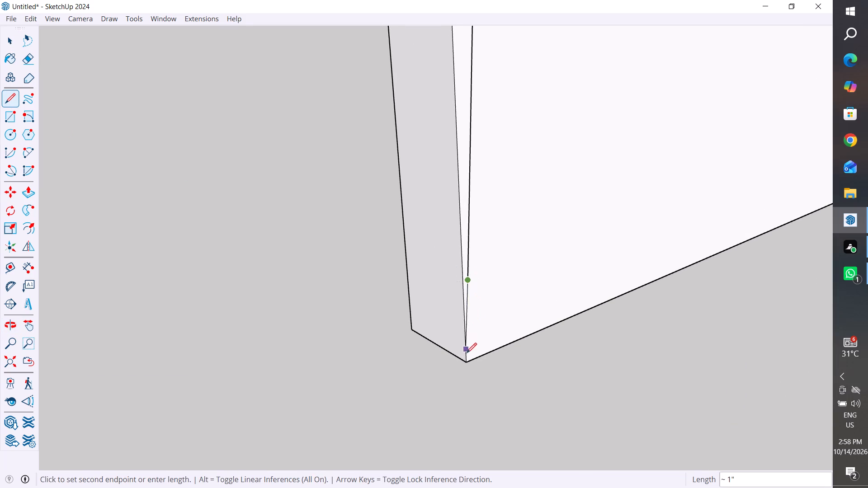
left_click(465, 365)
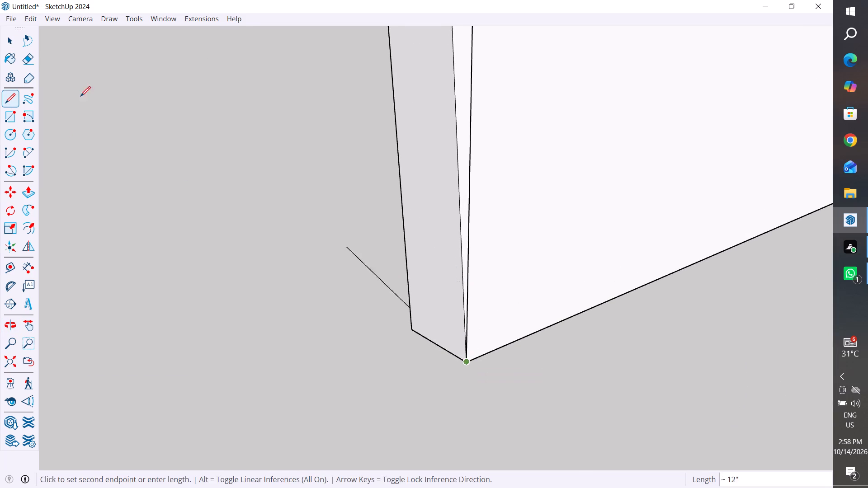
left_click(11, 48)
Explode the back panel group and deselect it.
scroll(382, 324, "down", 11)
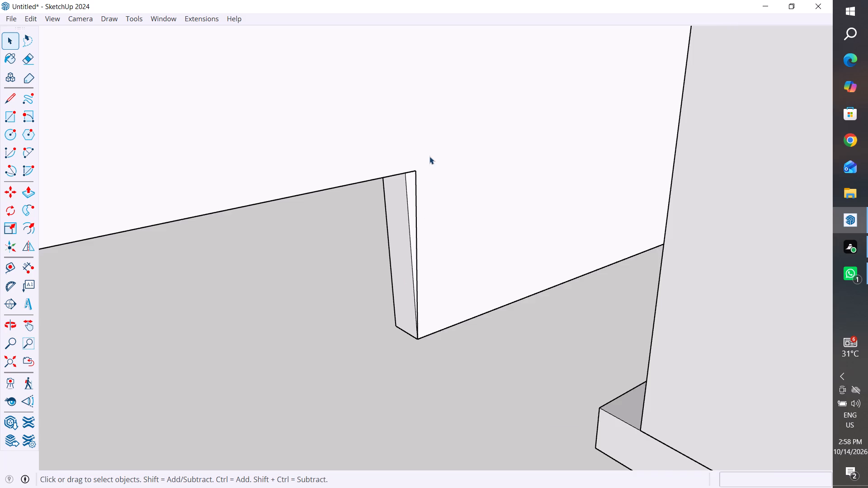
scroll(431, 148, "up", 8)
left_click(389, 257)
scroll(389, 257, "down", 3)
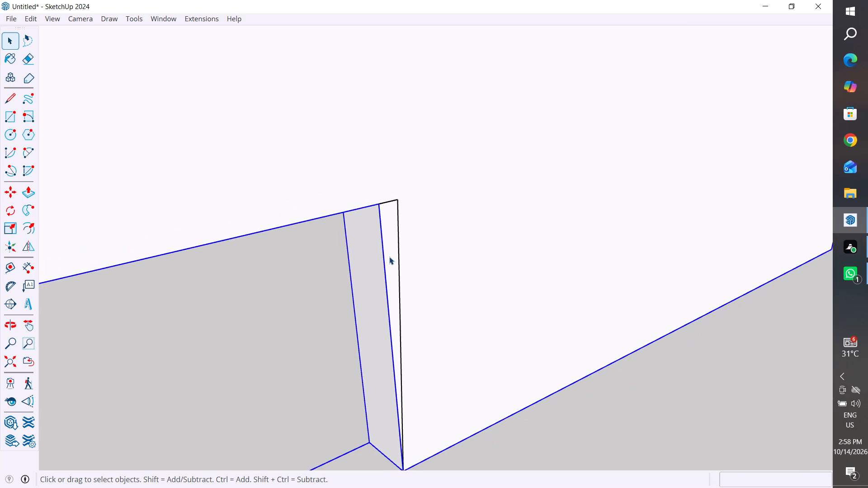
right_click(389, 257)
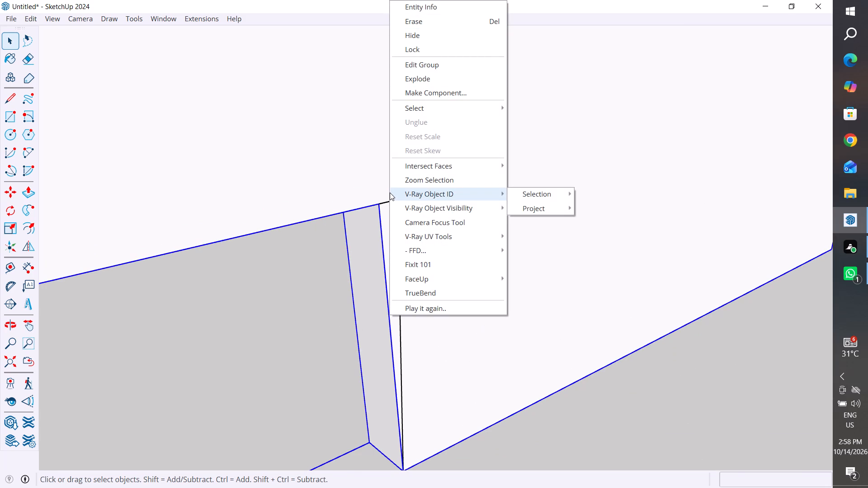
left_click(444, 77)
left_click(585, 443)
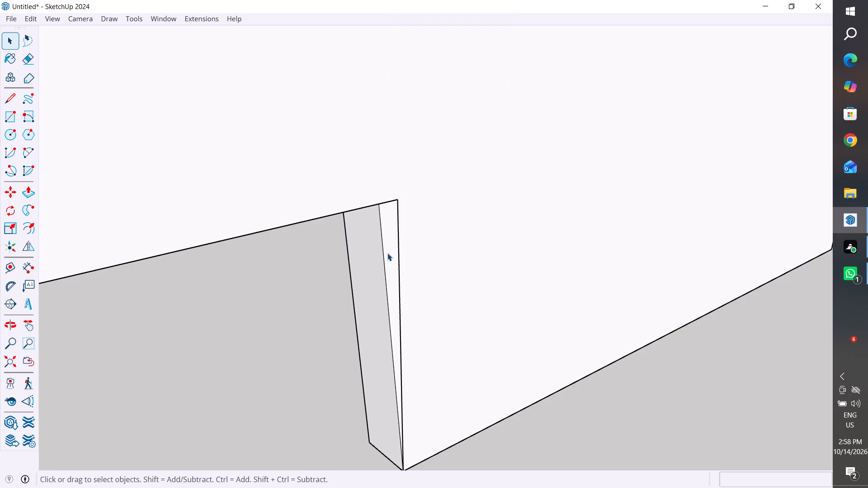
Explode the back panel's remaining group into loose geometry and deselect it.
left_click(387, 253)
right_click(393, 241)
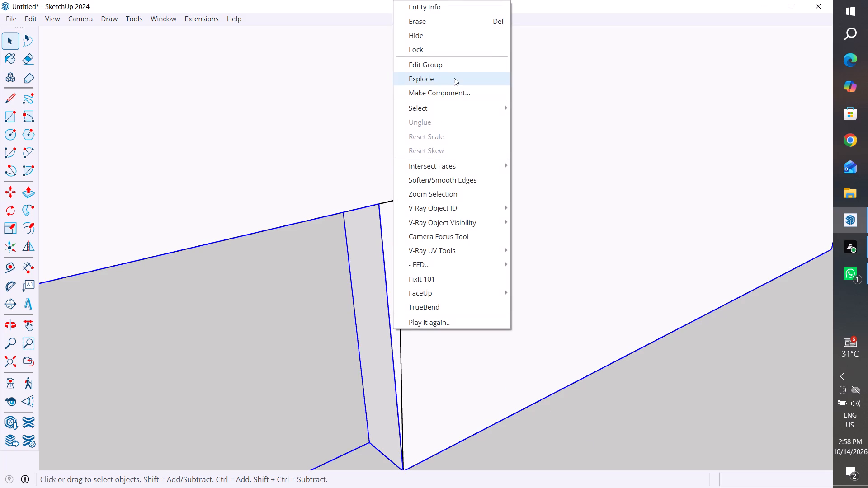
left_click(454, 78)
left_click(640, 382)
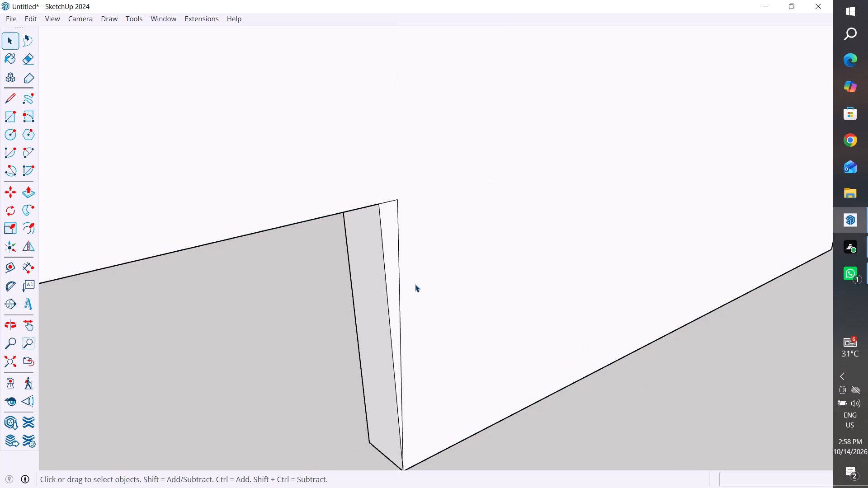
Push the thin sliver face beside the back panel's notch about 1" through the full panel thickness.
left_click(392, 247)
scroll(519, 281, "down", 3)
middle_click_drag(527, 272, 550, 228)
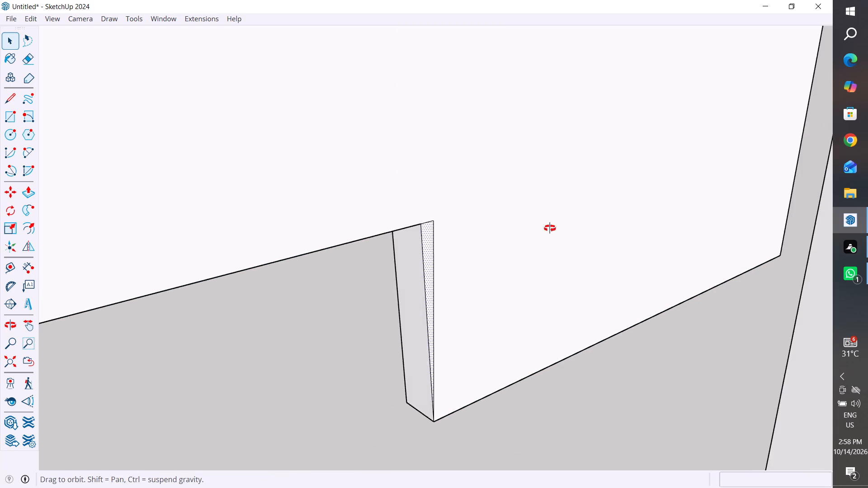
middle_click_drag(550, 228, 564, 190)
left_click(26, 197)
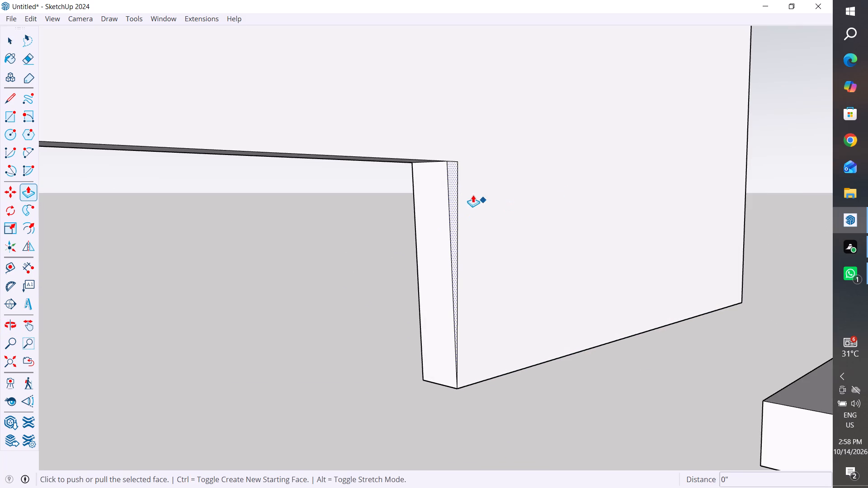
left_click(455, 174)
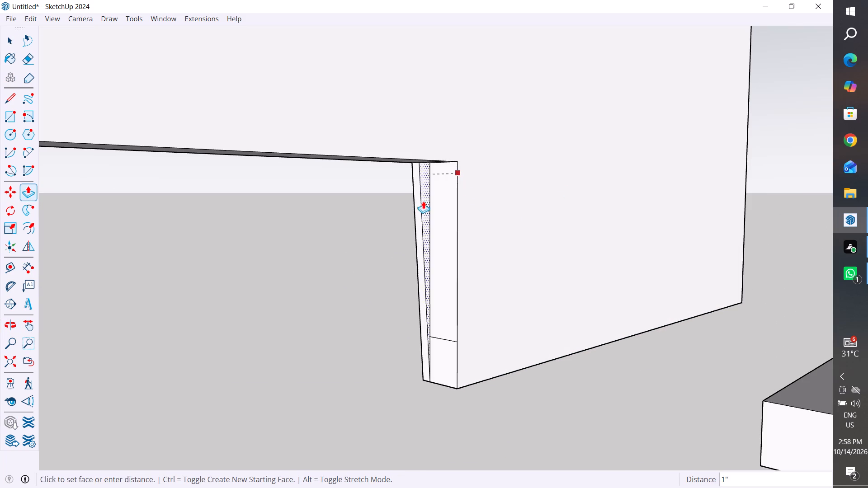
left_click(326, 238)
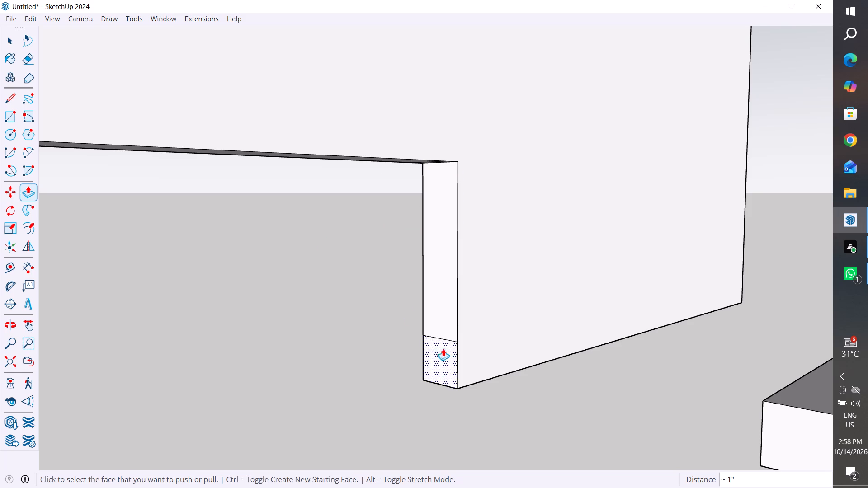
Delete the leftover short edge crossing the lower part of the notch's narrow side face.
left_click(14, 93)
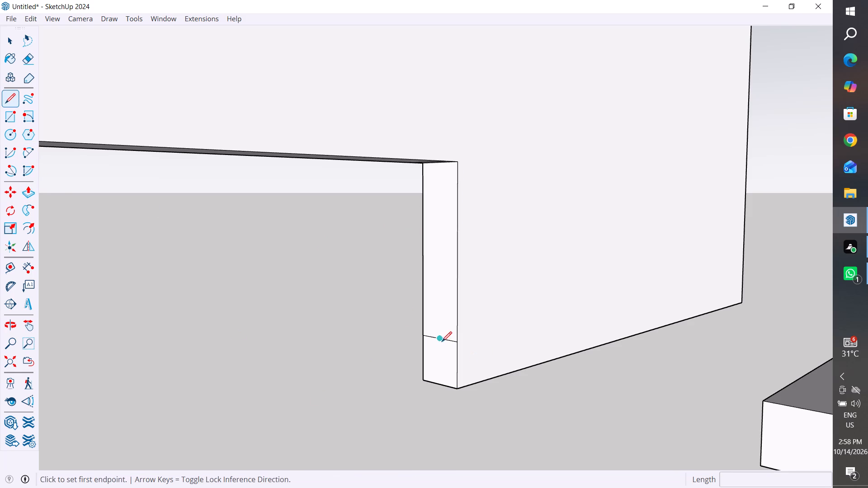
left_click(10, 44)
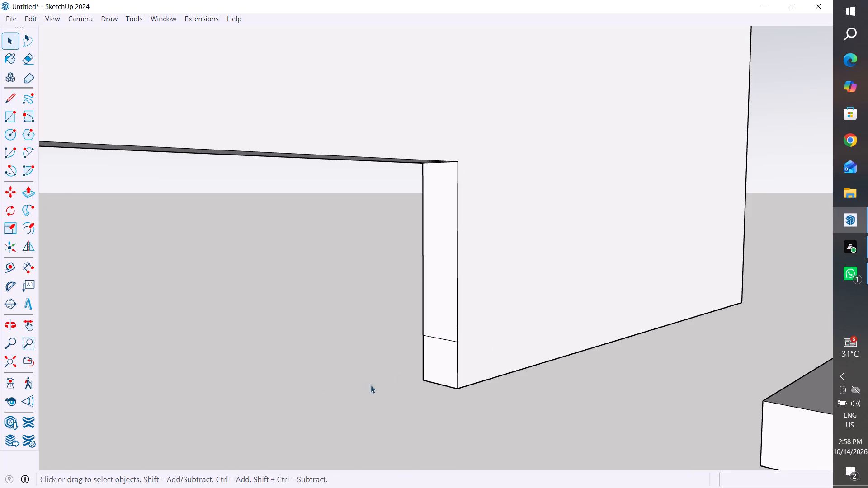
scroll(425, 363, "up", 8)
left_click(482, 319)
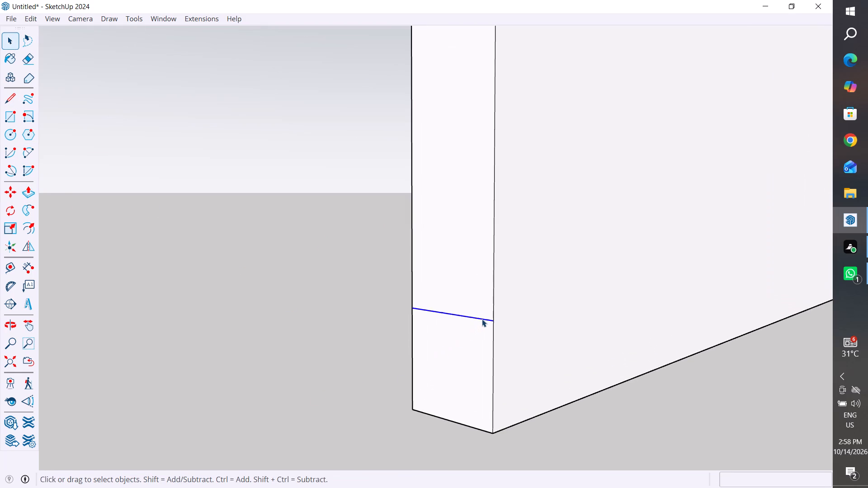
key("Delete")
Select all the loose faces and edges of the pulled-out back panel and make them a group.
scroll(482, 319, "down", 14)
middle_click_drag(533, 337, 355, 313)
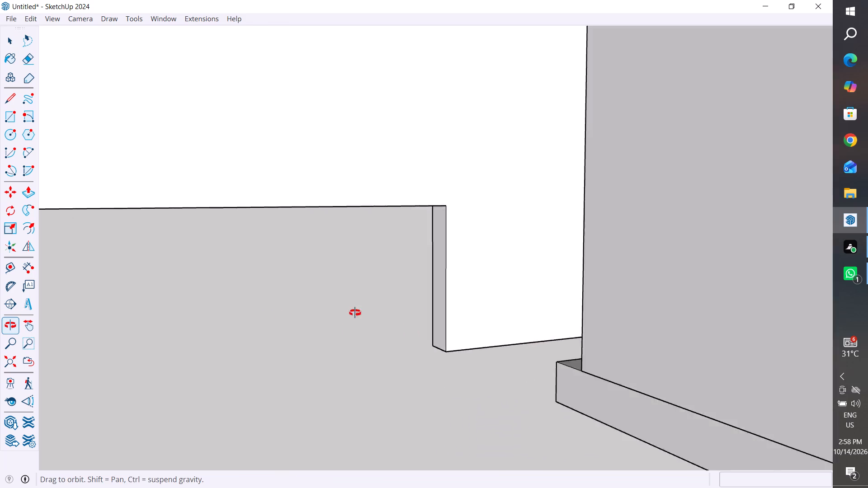
middle_click_drag(355, 313, 373, 322)
scroll(505, 273, "down", 14)
scroll(376, 309, "down", 4)
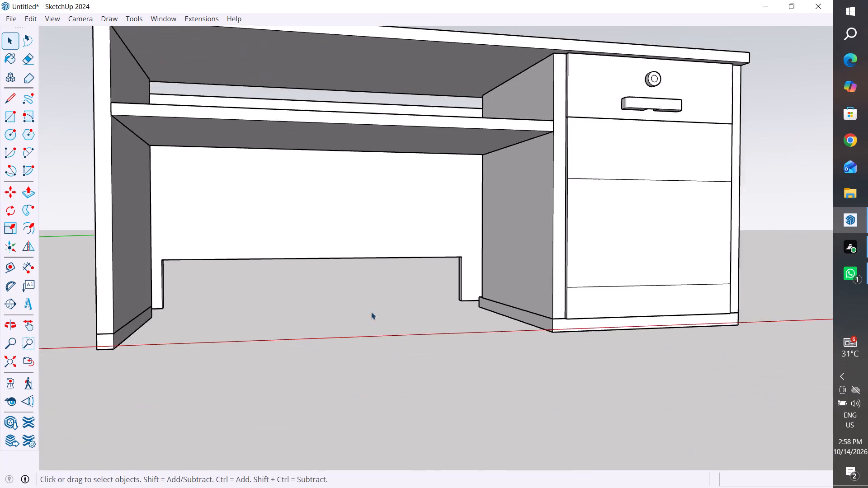
middle_click_drag(200, 284, 88, 275)
scroll(222, 265, "up", 9)
scroll(316, 290, "down", 5)
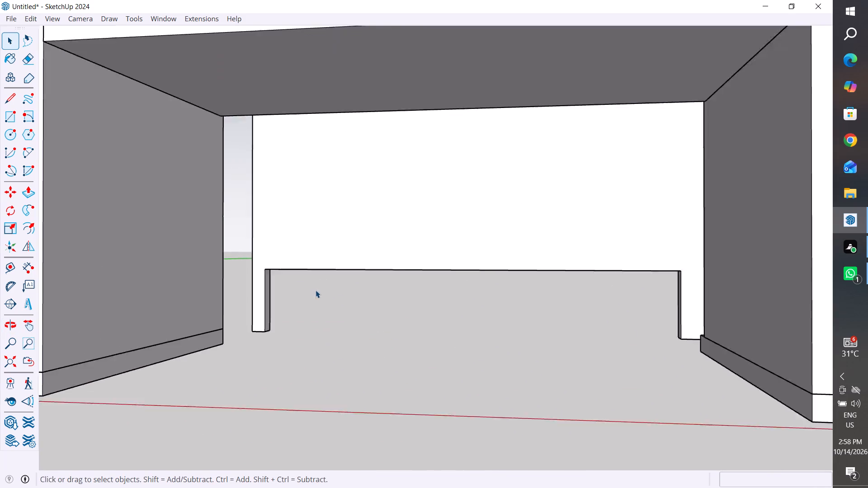
scroll(305, 306, "down", 1)
middle_click_drag(314, 313, 867, 370)
scroll(576, 281, "down", 5)
middle_click_drag(576, 281, 538, 345)
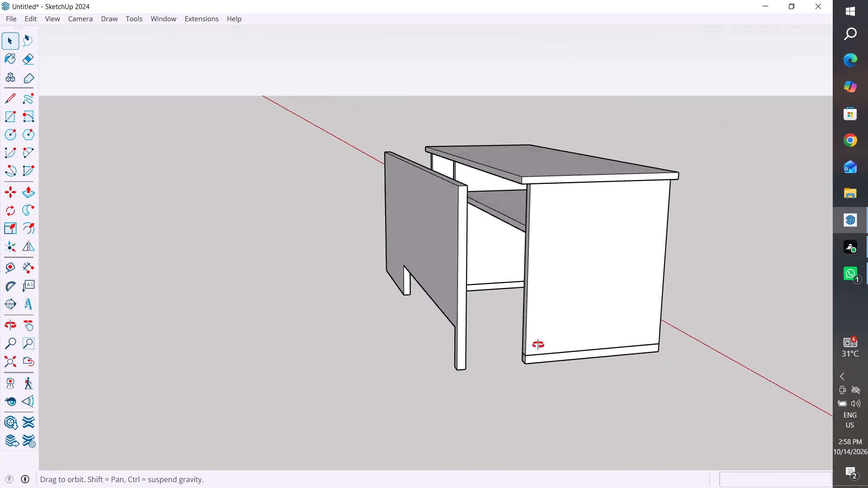
middle_click_drag(538, 345, 514, 460)
middle_click_drag(475, 346, 477, 384)
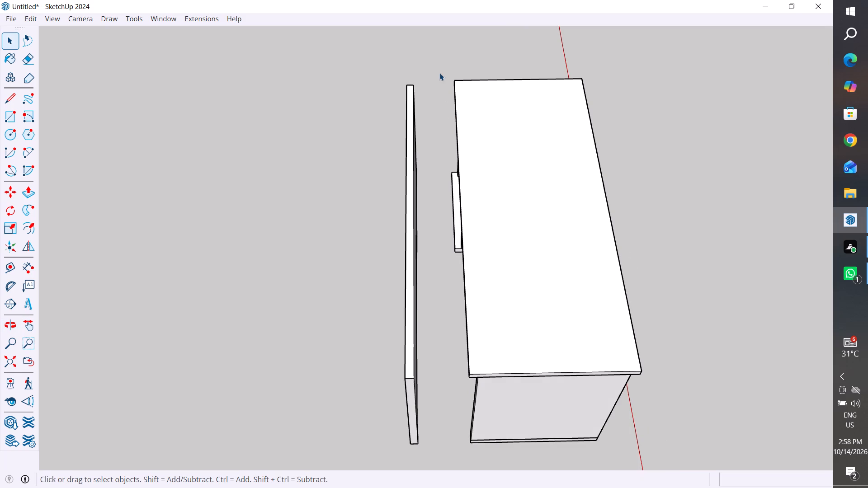
left_click_drag(439, 71, 337, 469)
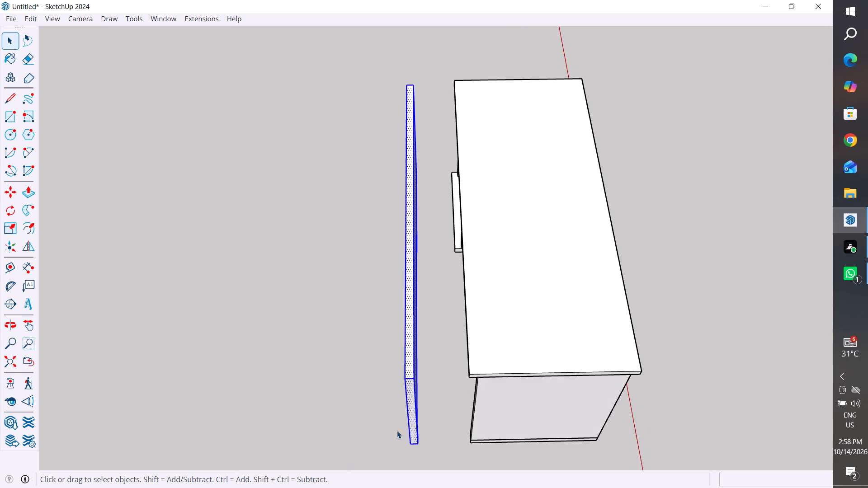
right_click(415, 405)
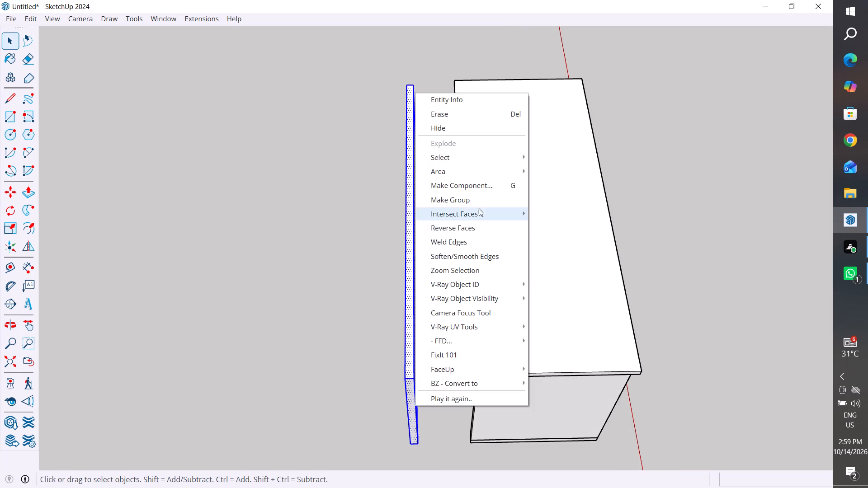
left_click(480, 202)
Move the back panel group 9" along the green axis, snapping its bottom corner to the desk side's rear corner, and deselect it.
scroll(690, 251, "down", 4)
middle_click_drag(713, 335, 689, 209)
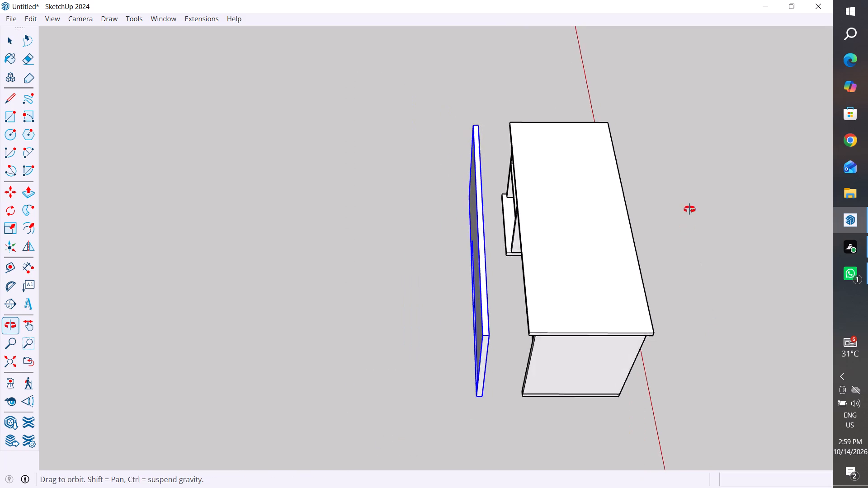
middle_click_drag(689, 209, 689, 204)
scroll(504, 385, "up", 9)
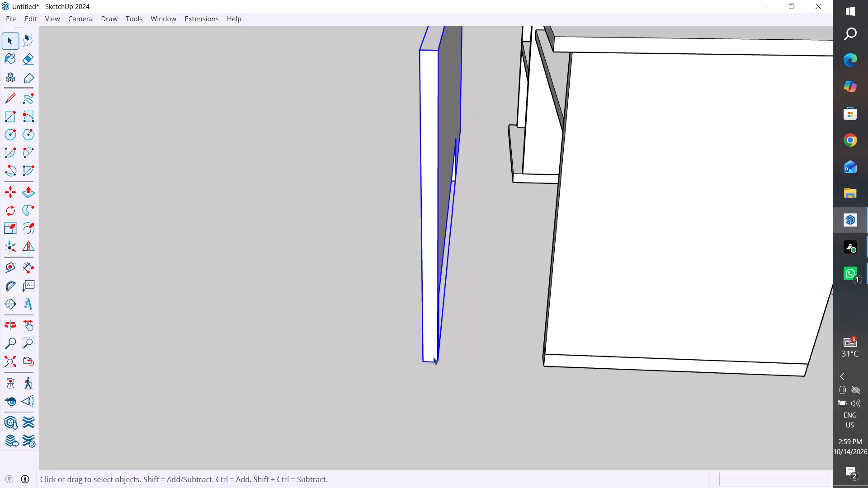
key("m")
left_click(441, 362)
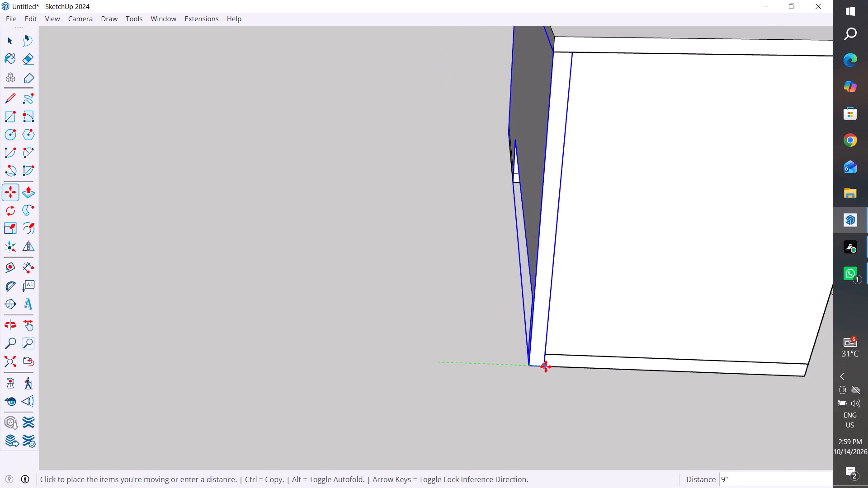
left_click(546, 366)
scroll(415, 334, "down", 6)
middle_click_drag(668, 348, 264, 261)
left_click(8, 42)
left_click(111, 162)
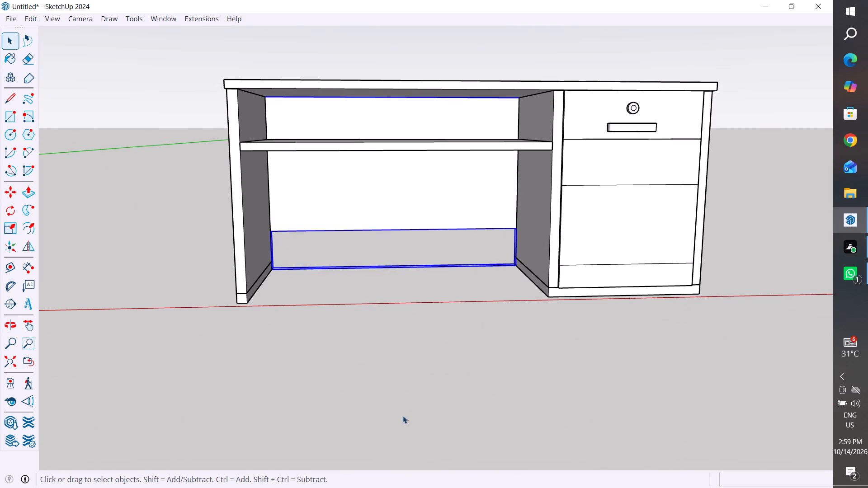
left_click(489, 380)
Examine the reassembled desk from the front and inspect the pedestal's drawer fronts, lock and handle up close.
scroll(456, 258, "down", 6)
middle_click_drag(553, 336, 551, 458)
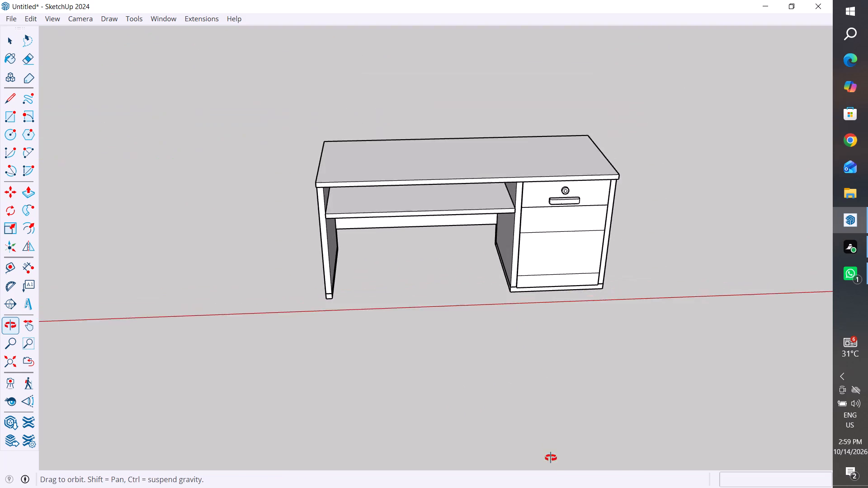
middle_click_drag(551, 458, 551, 473)
scroll(575, 216, "up", 5)
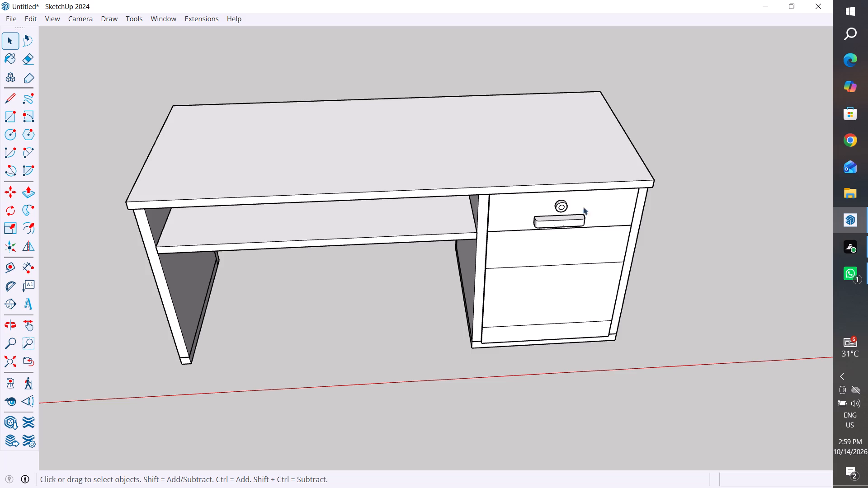
scroll(521, 243, "up", 5)
middle_click_drag(559, 213, 665, 145)
scroll(576, 157, "up", 6)
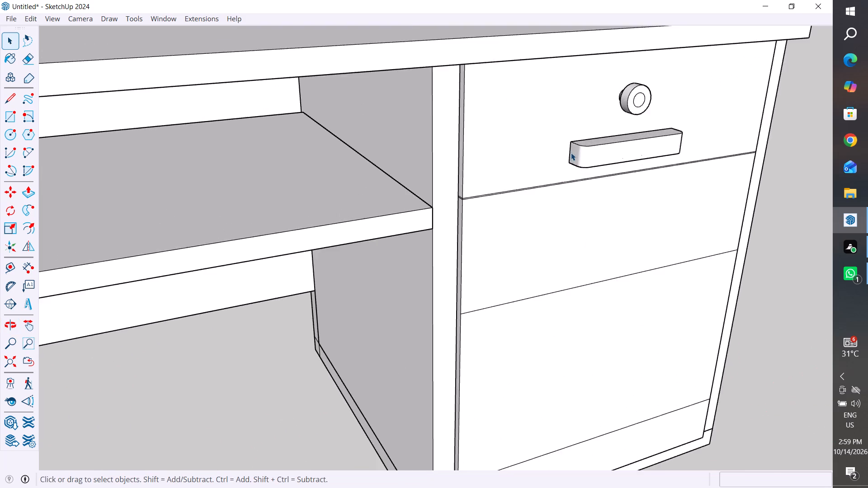
scroll(571, 153, "up", 3)
left_click(594, 166)
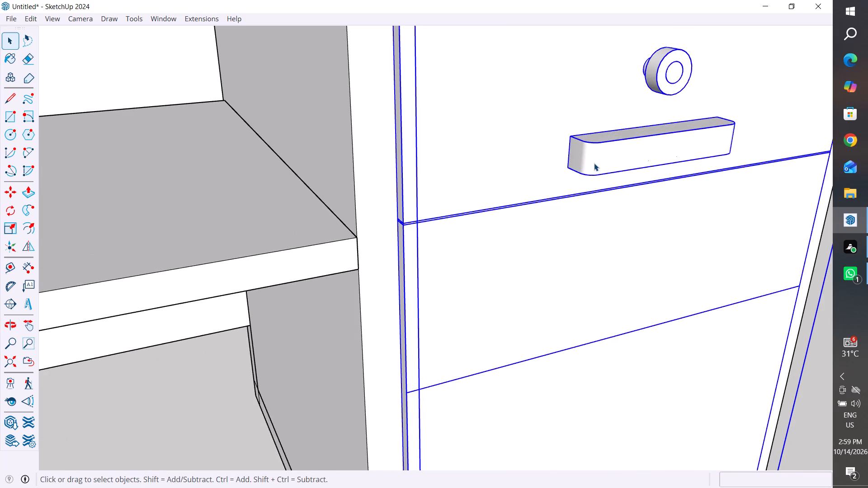
Hide the base plinth group under the drawer pedestal.
scroll(384, 43, "down", 5)
middle_click_drag(462, 192, 396, 0)
scroll(273, 285, "up", 3)
middle_click_drag(271, 307, 414, 266)
left_click(472, 266)
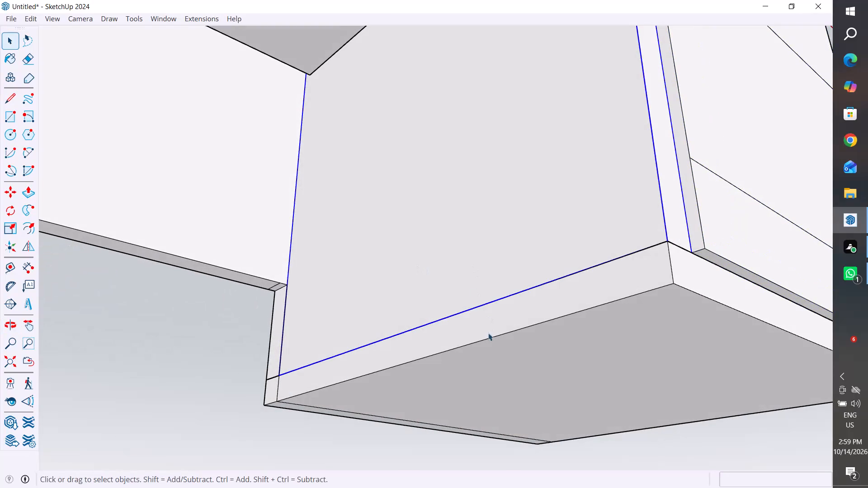
left_click(513, 324)
right_click(513, 324)
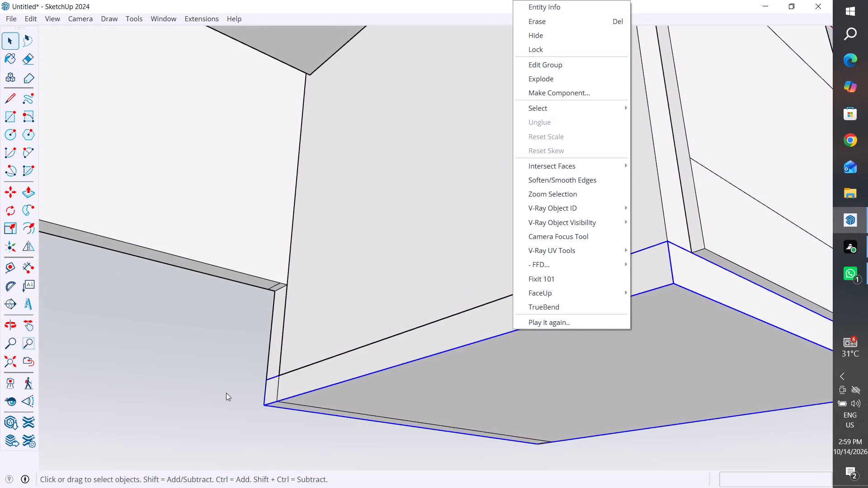
left_click(174, 413)
left_click(529, 329)
right_click(529, 329)
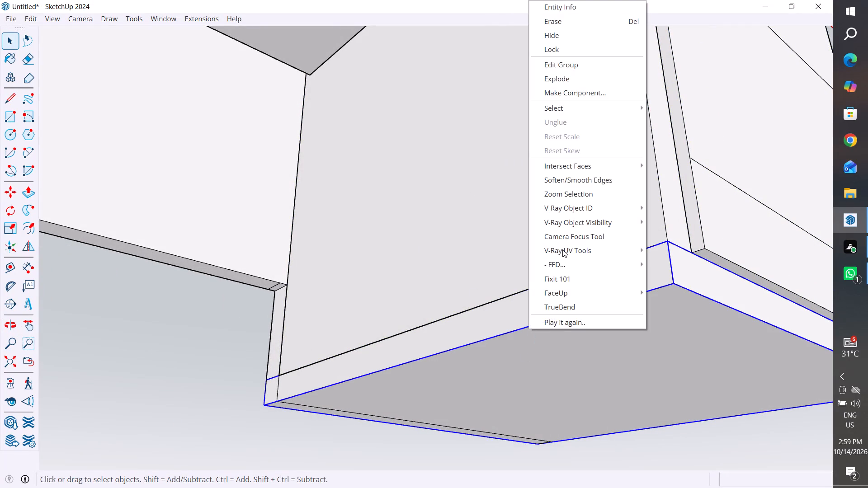
left_click(574, 41)
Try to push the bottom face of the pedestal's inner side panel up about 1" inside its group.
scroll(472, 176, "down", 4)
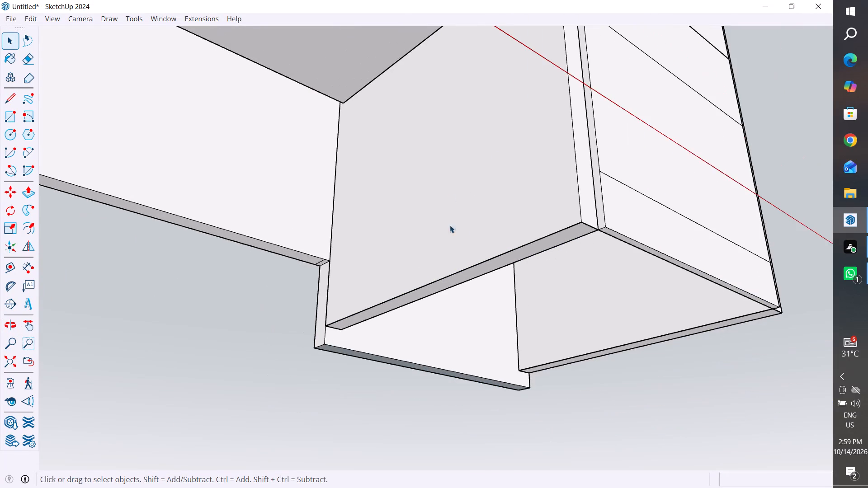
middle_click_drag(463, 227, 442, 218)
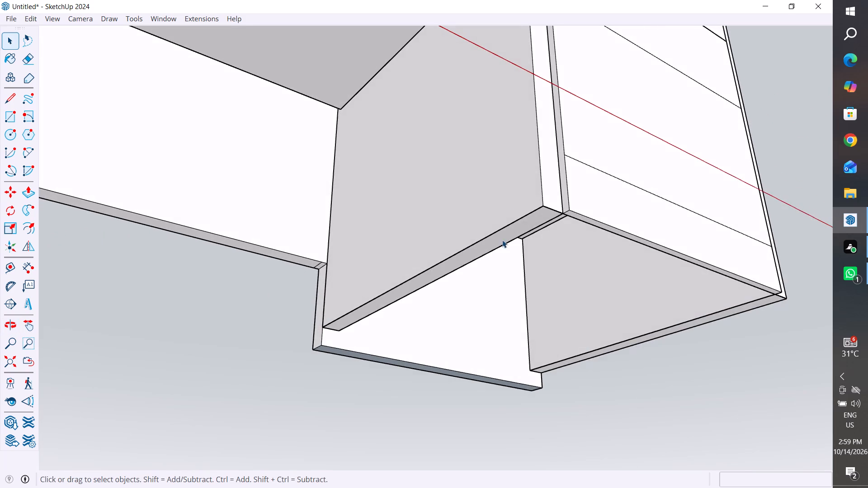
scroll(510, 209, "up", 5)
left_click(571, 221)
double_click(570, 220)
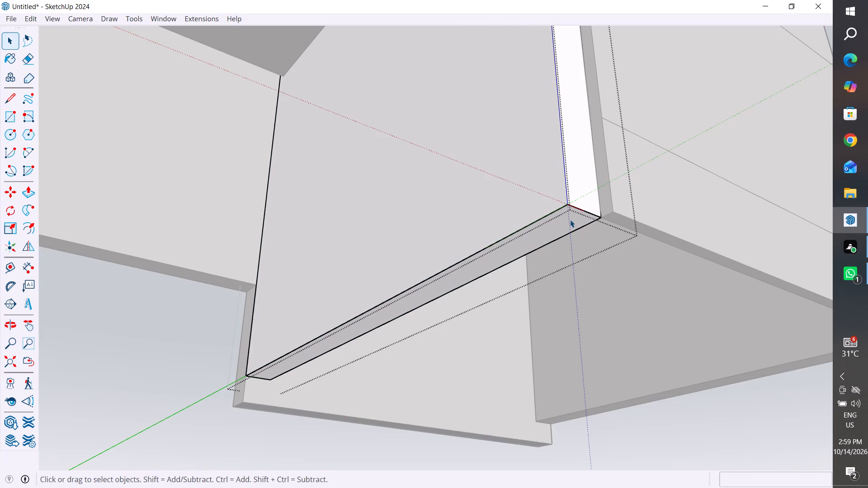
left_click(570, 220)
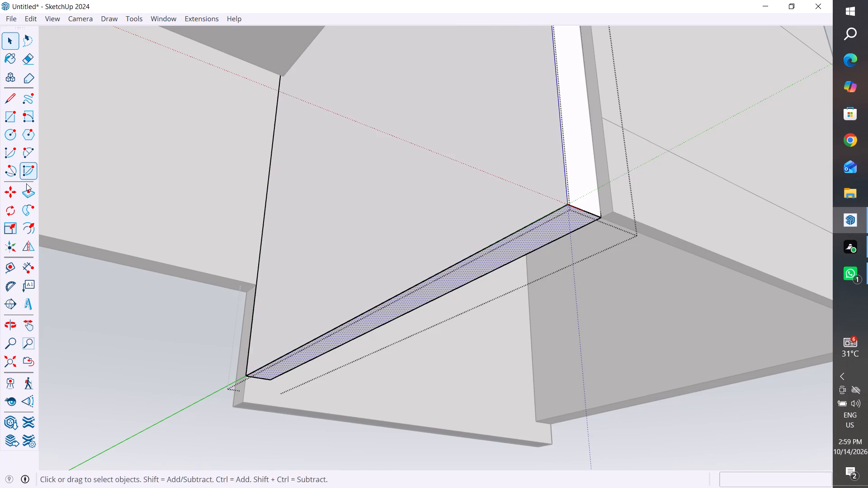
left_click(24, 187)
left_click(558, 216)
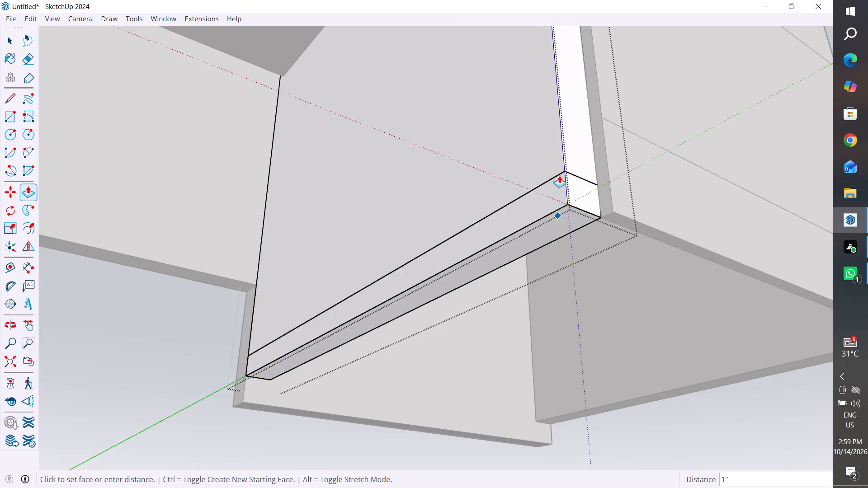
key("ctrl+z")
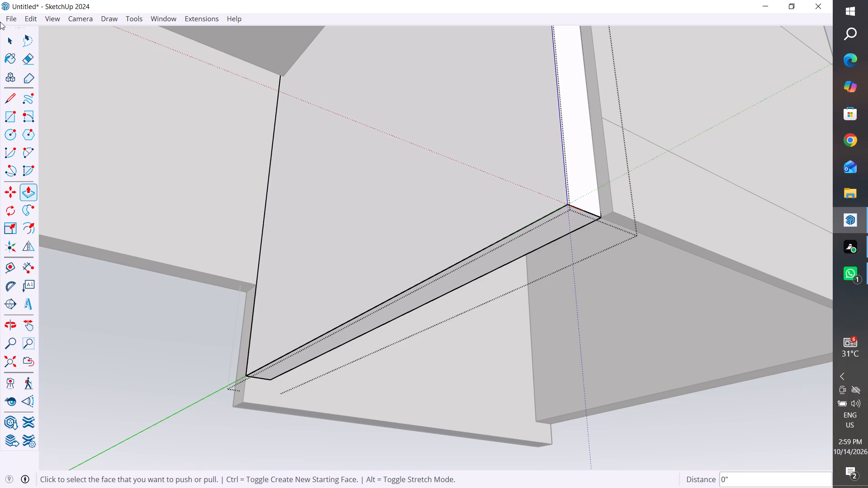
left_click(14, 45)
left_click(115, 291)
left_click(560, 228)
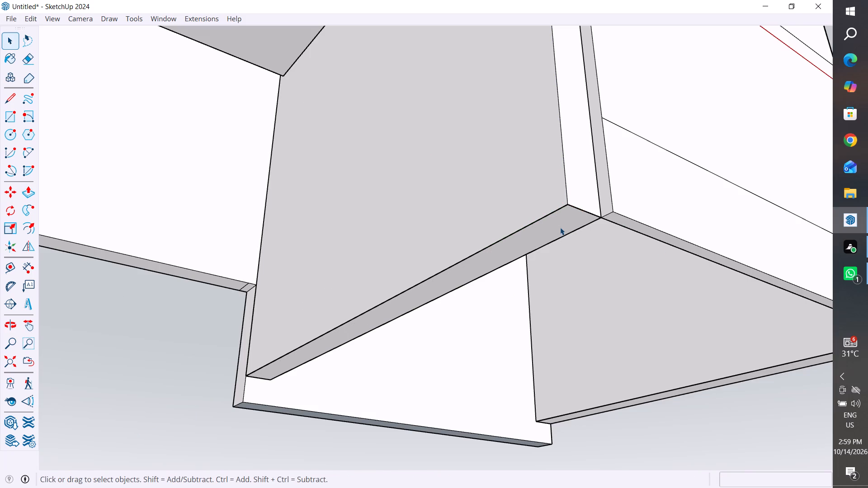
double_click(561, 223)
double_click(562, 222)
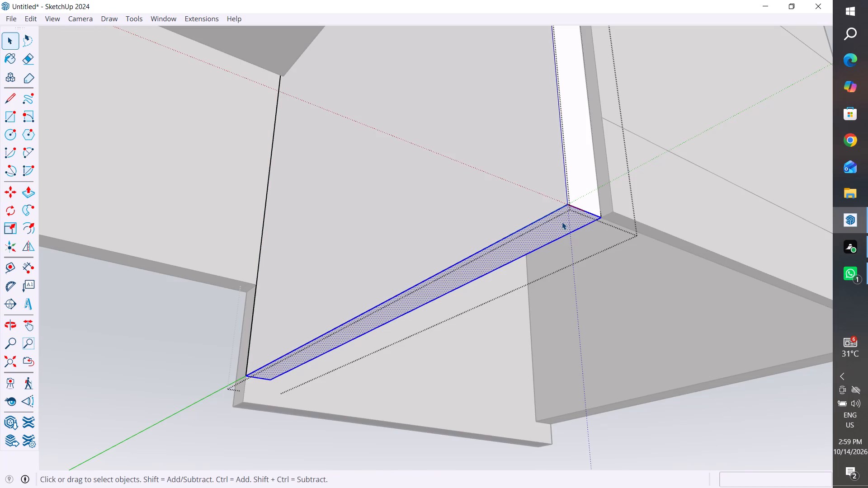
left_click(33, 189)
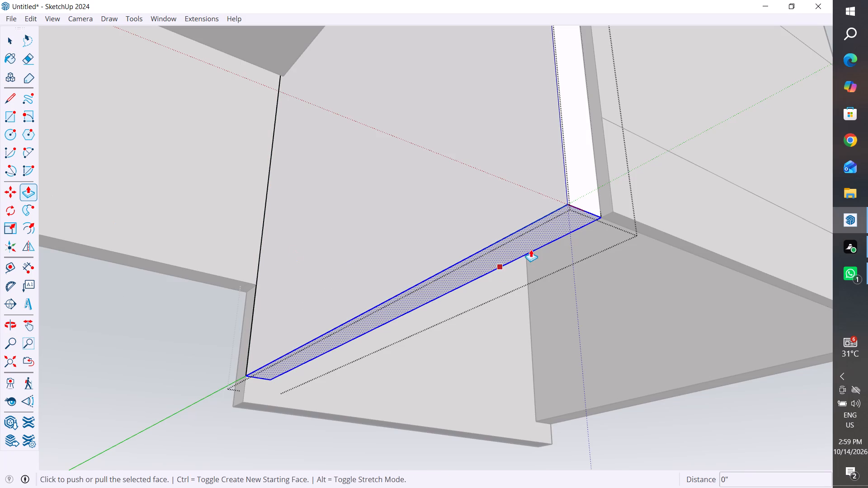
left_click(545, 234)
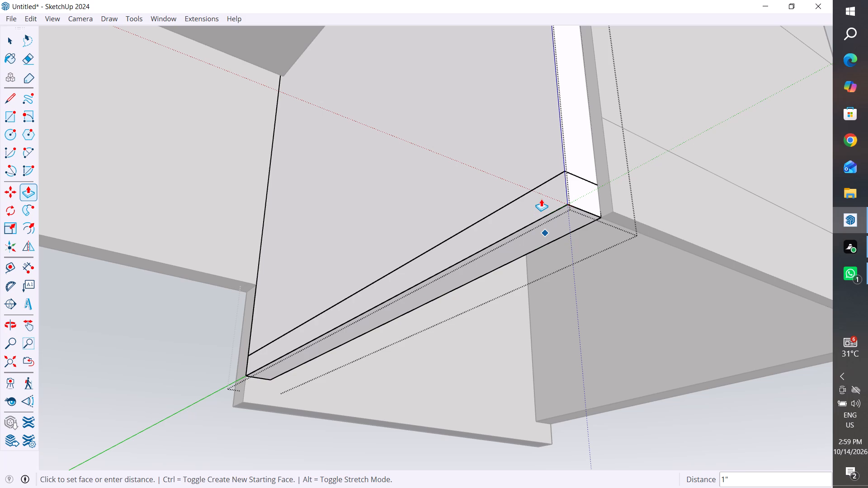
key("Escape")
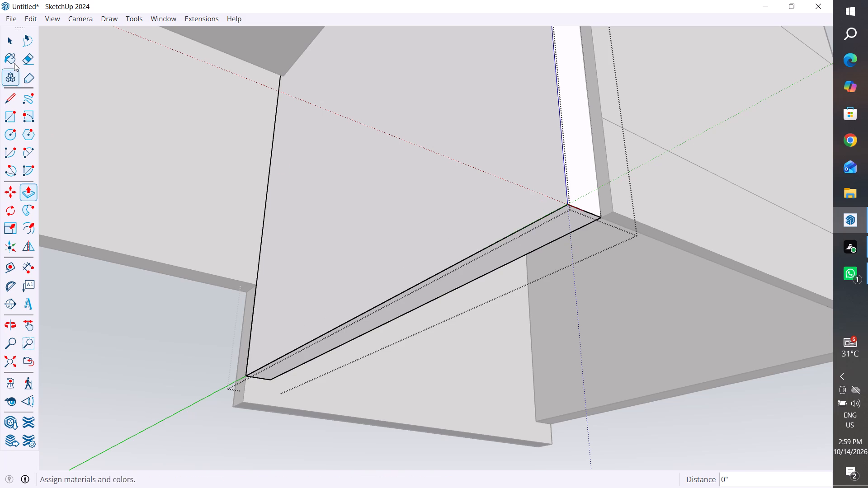
Explode both nested group levels of the pedestal's inner side panel into loose geometry.
left_click(12, 41)
left_click(446, 249)
right_click(533, 206)
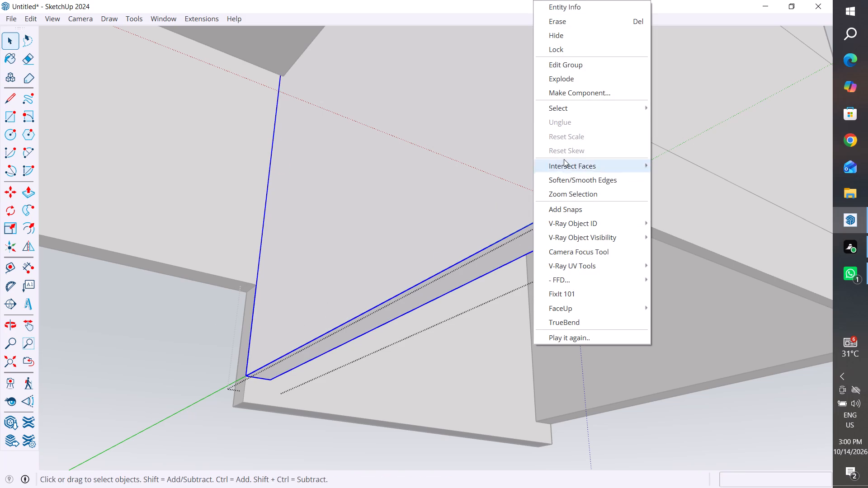
left_click(585, 84)
left_click(216, 311)
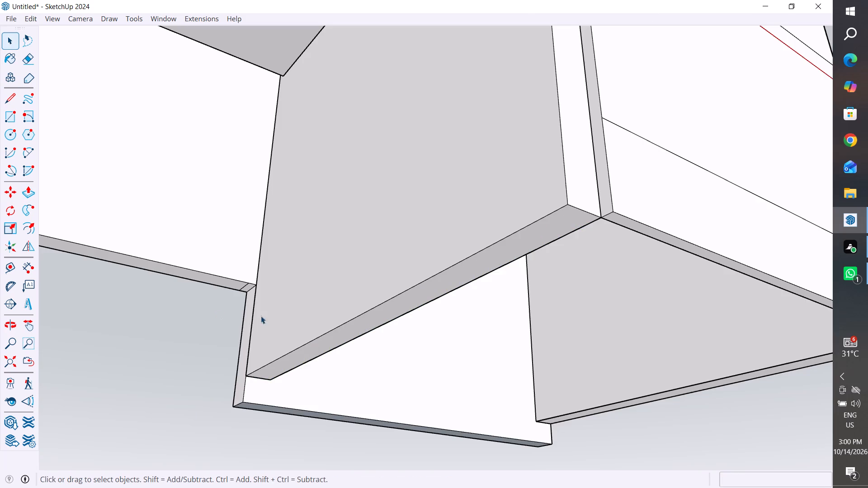
middle_click_drag(434, 337, 415, 363)
left_click(512, 300)
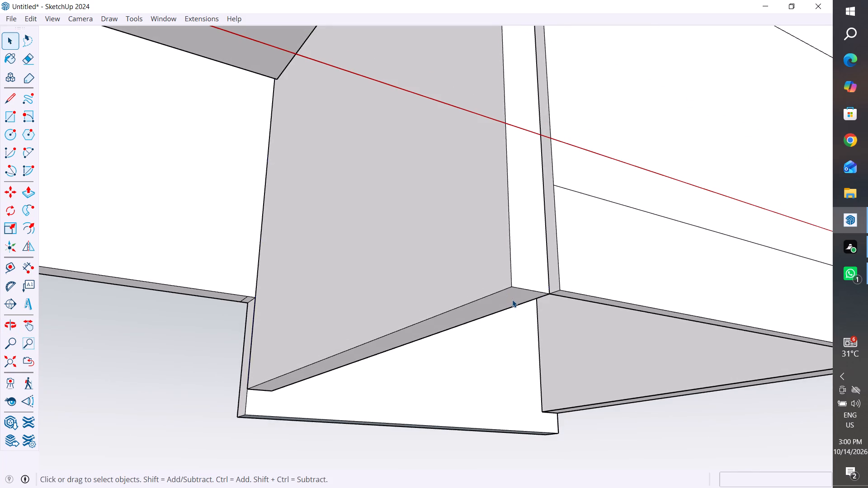
left_click(512, 299)
right_click(512, 299)
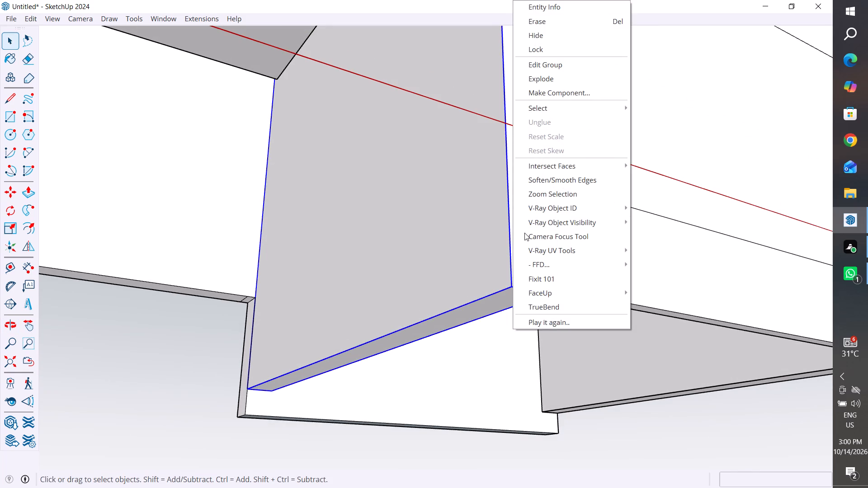
left_click(562, 84)
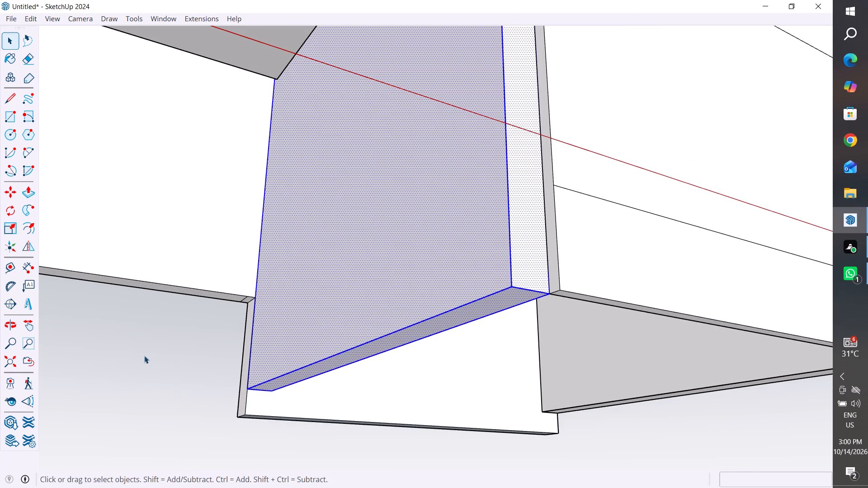
left_click(143, 355)
Push the bottom face of the pedestal's inner side panel up 2" and deselect it.
left_click(476, 309)
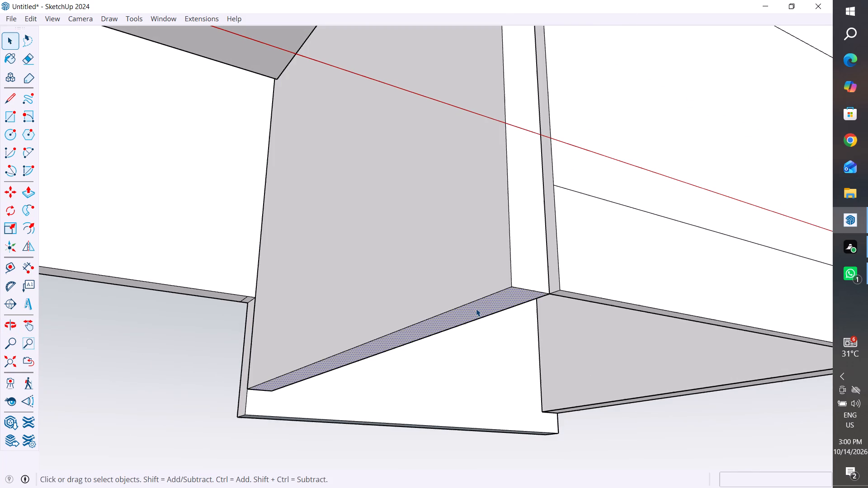
left_click(26, 189)
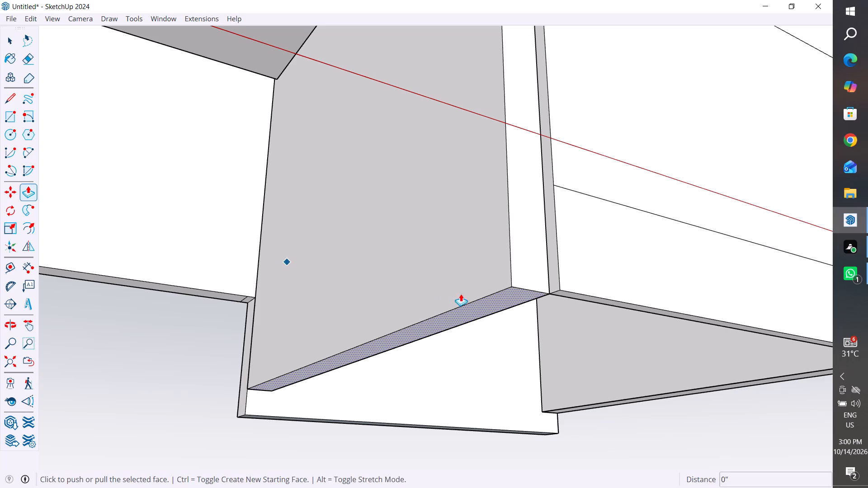
left_click(512, 293)
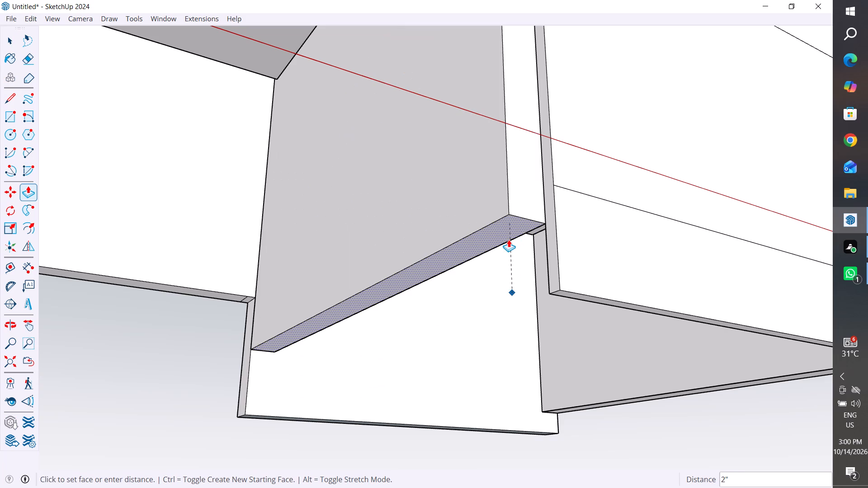
left_click(509, 239)
scroll(509, 239, "down", 5)
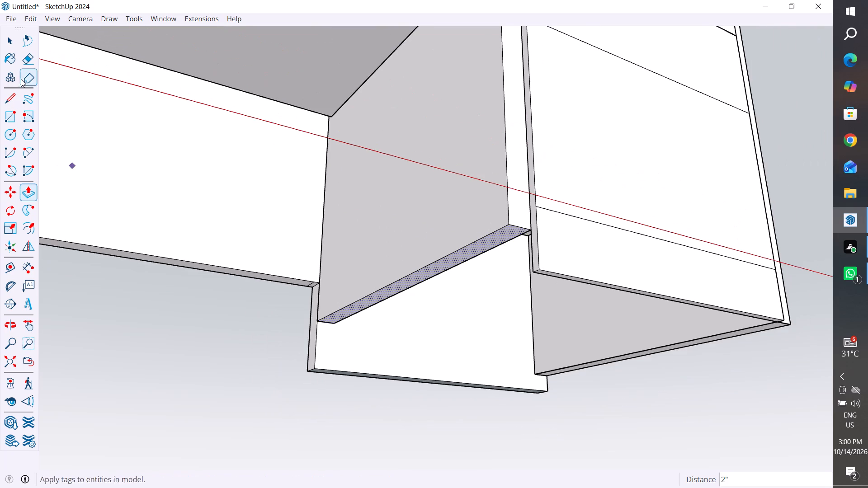
left_click(13, 44)
left_click(146, 277)
Select all connected geometry of the inner side panel and make it a single group.
middle_click_drag(567, 348, 429, 372)
middle_click_drag(349, 310, 431, 284)
triple_click(426, 229)
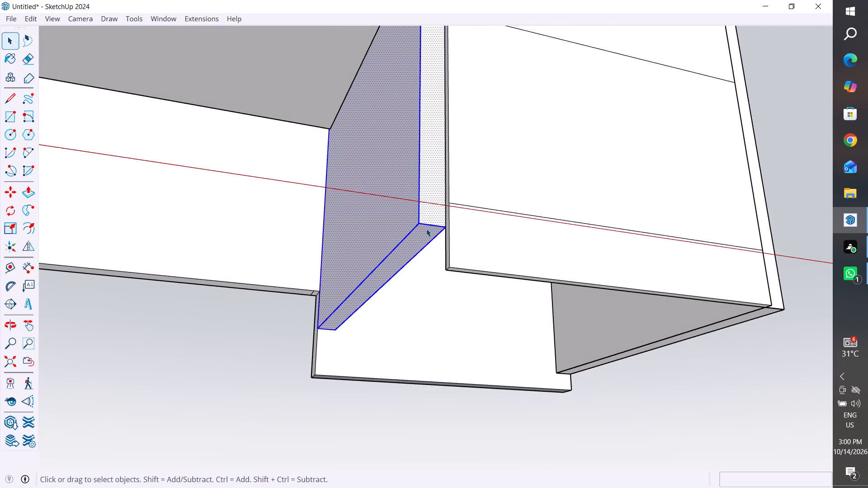
right_click(426, 229)
left_click(472, 105)
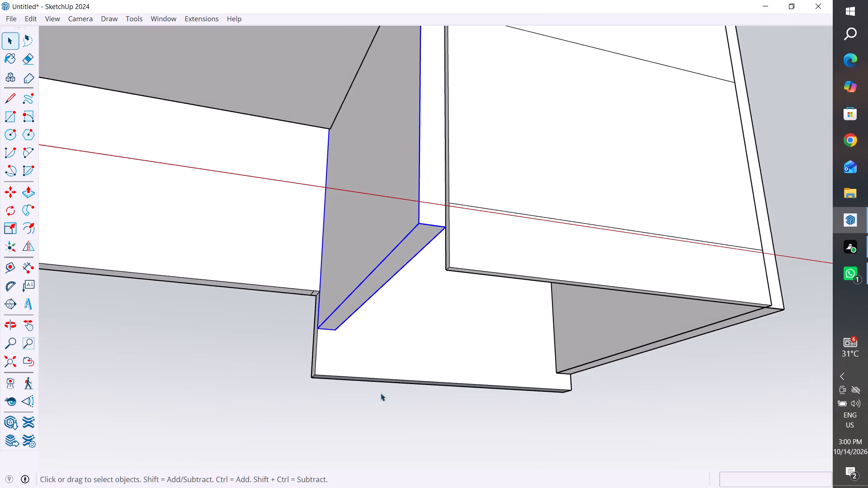
left_click(369, 401)
Delete the outer side panel of the drawer pedestal.
middle_click_drag(602, 395, 585, 356)
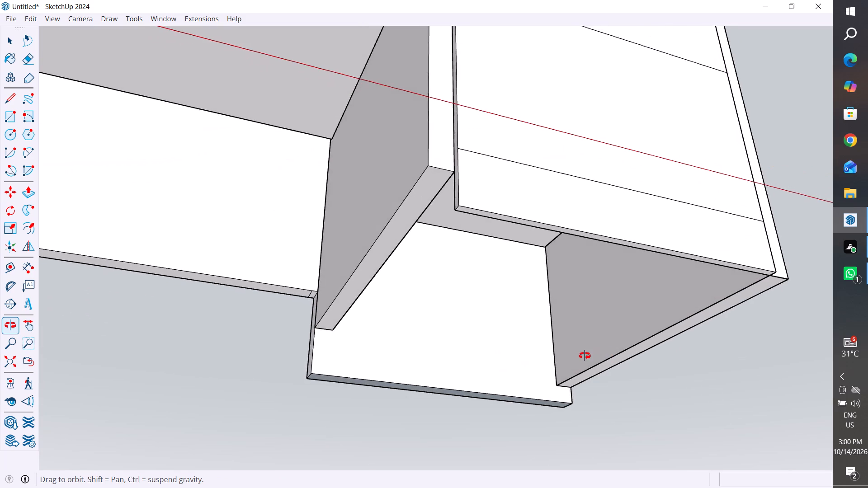
middle_click_drag(585, 356, 568, 354)
left_click(660, 312)
key("Delete")
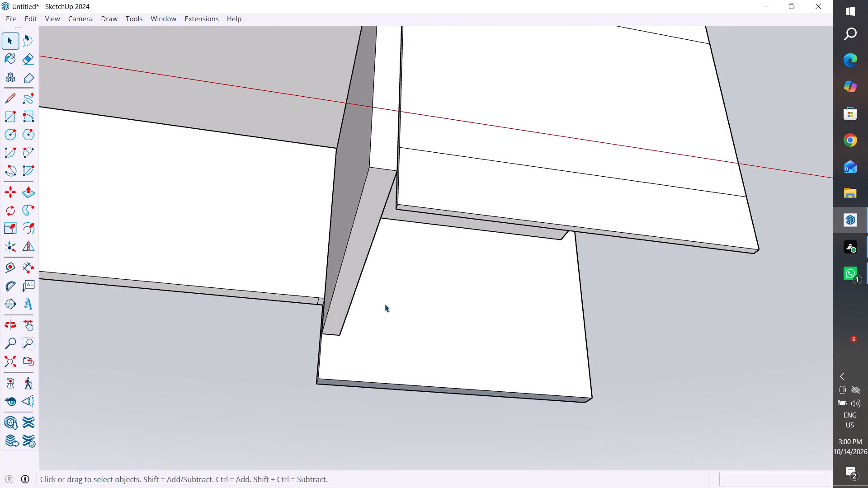
Copy the inner side panel group 19" along the red axis to form the pedestal's outer side panel.
middle_click_drag(789, 274, 434, 397)
left_click(446, 294)
left_click(436, 394)
left_click(373, 309)
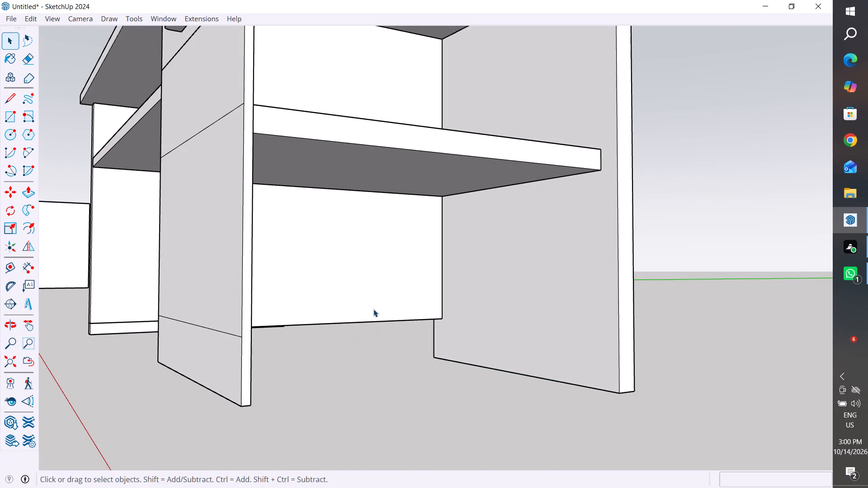
middle_click_drag(459, 342, 659, 236)
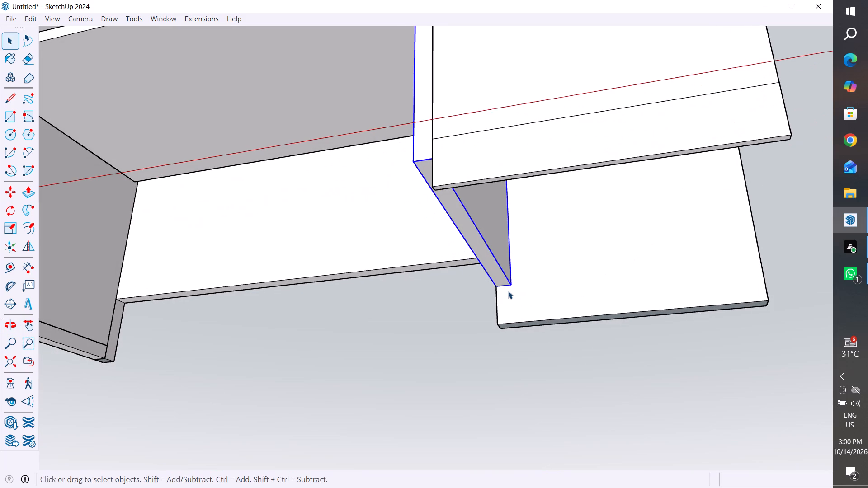
key("m")
left_click(510, 286, "ctrl")
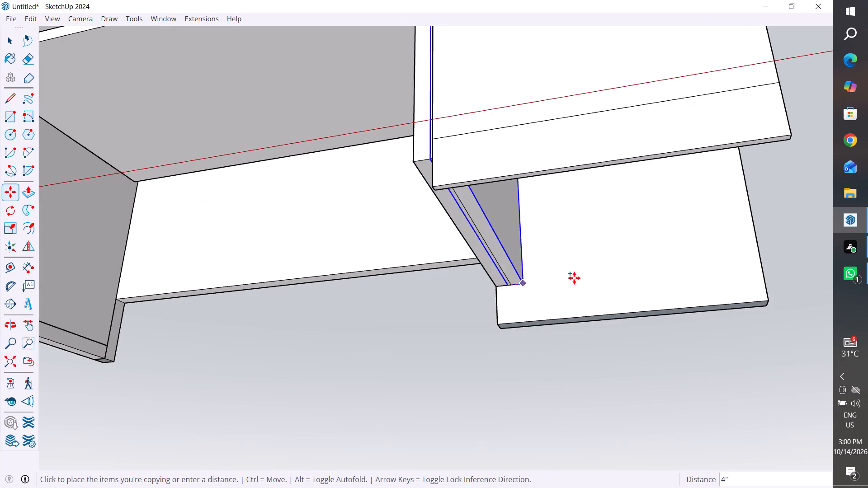
left_click(753, 260)
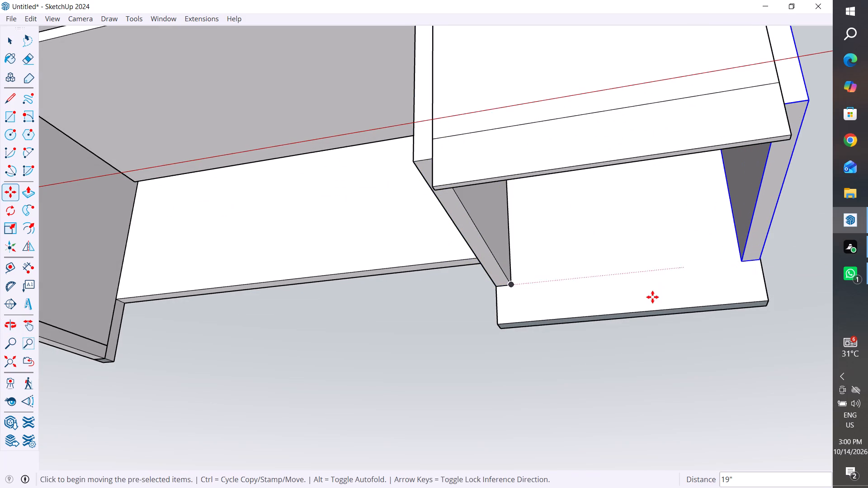
scroll(652, 298, "down", 3)
middle_click_drag(660, 305, 735, 374)
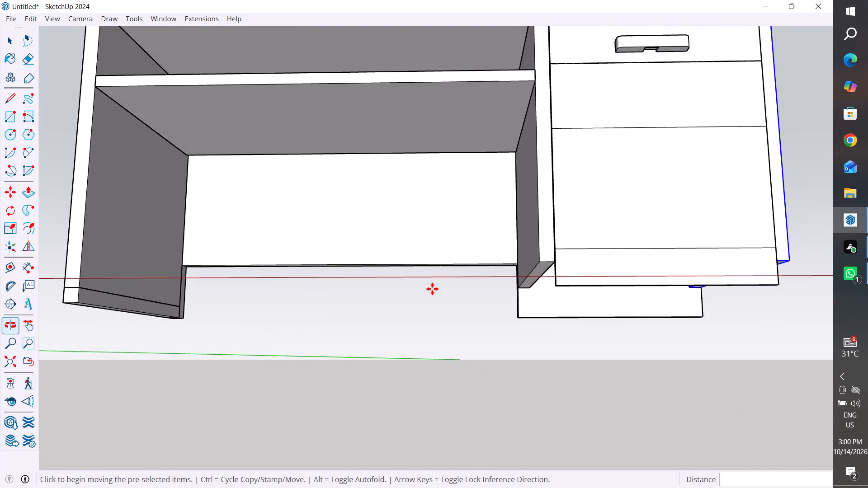
left_click(10, 38)
left_click(439, 359)
scroll(515, 319, "down", 4)
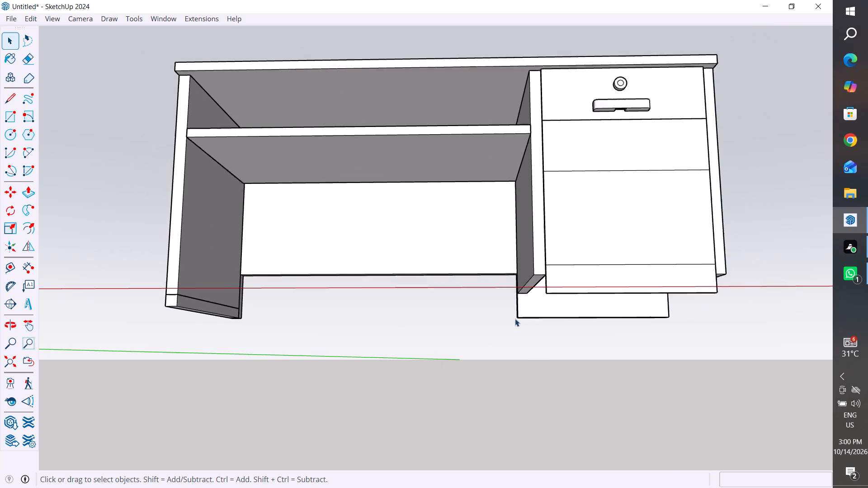
Unhide the base plinth group under the drawer pedestal.
left_click(33, 17)
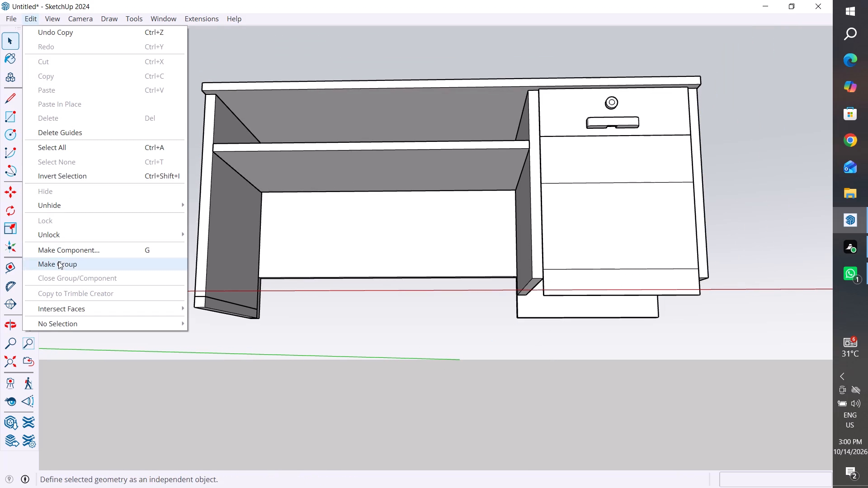
left_click(236, 235)
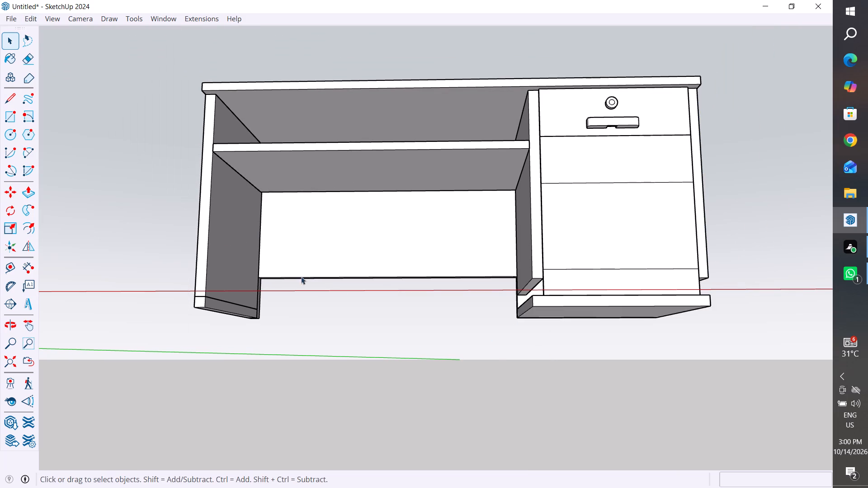
Examine the gap between the pedestal's side panels and the base plinth from the front and outer side.
middle_click_drag(499, 358, 601, 437)
scroll(559, 317, "up", 4)
scroll(453, 264, "up", 4)
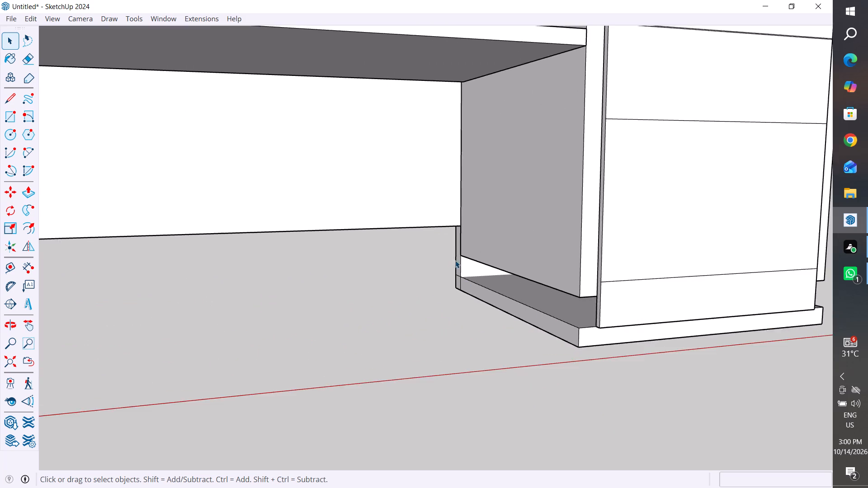
scroll(455, 260, "up", 4)
scroll(408, 307, "down", 12)
middle_click_drag(669, 292, 316, 310)
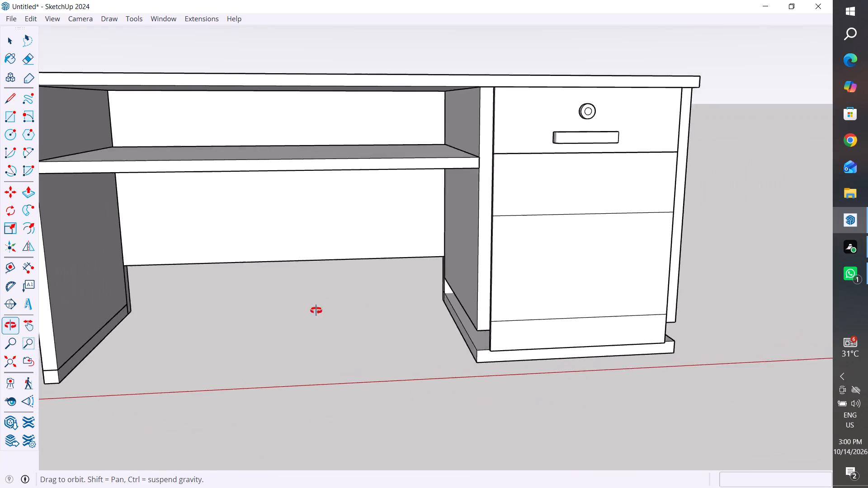
middle_click_drag(316, 310, 157, 305)
scroll(414, 403, "up", 4)
middle_click_drag(477, 394, 723, 378)
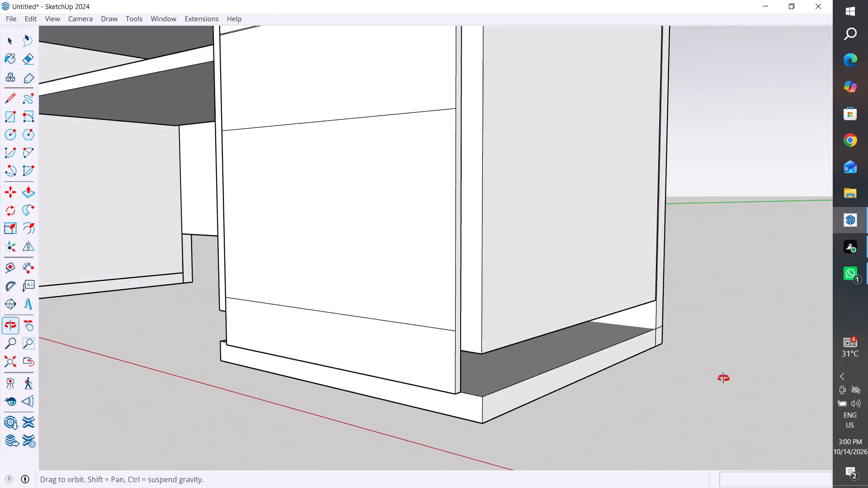
middle_click_drag(723, 378, 617, 362)
scroll(574, 348, "up", 4)
middle_click_drag(582, 357, 583, 389)
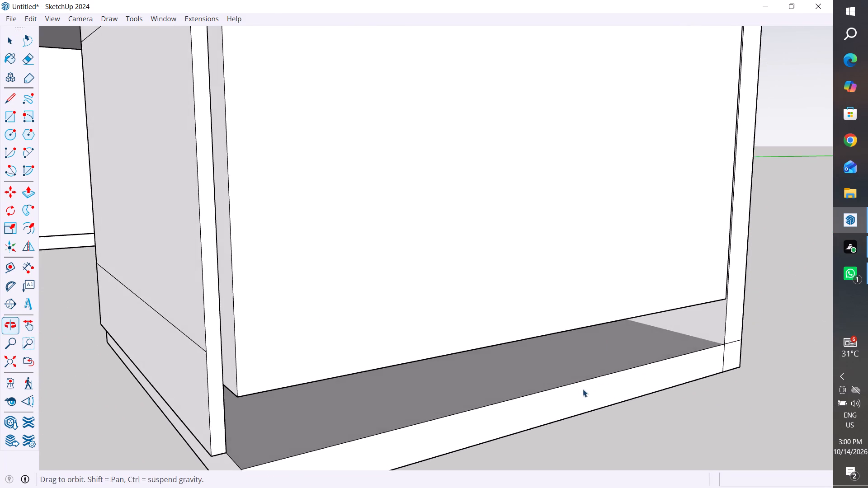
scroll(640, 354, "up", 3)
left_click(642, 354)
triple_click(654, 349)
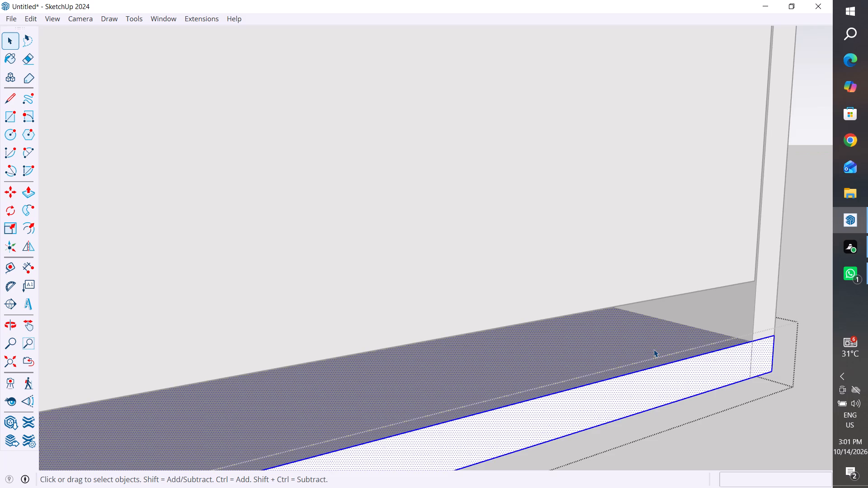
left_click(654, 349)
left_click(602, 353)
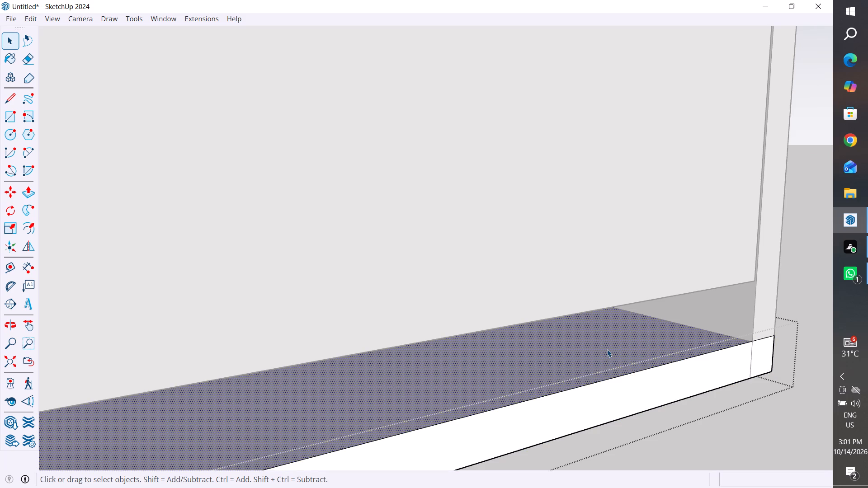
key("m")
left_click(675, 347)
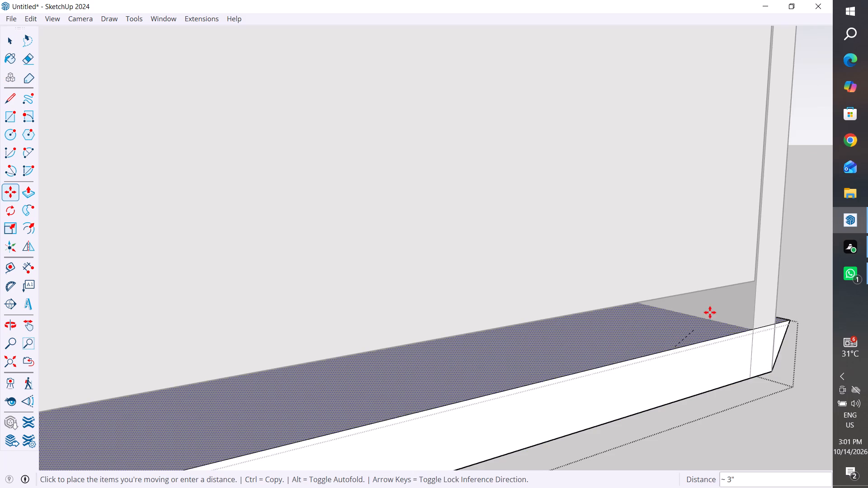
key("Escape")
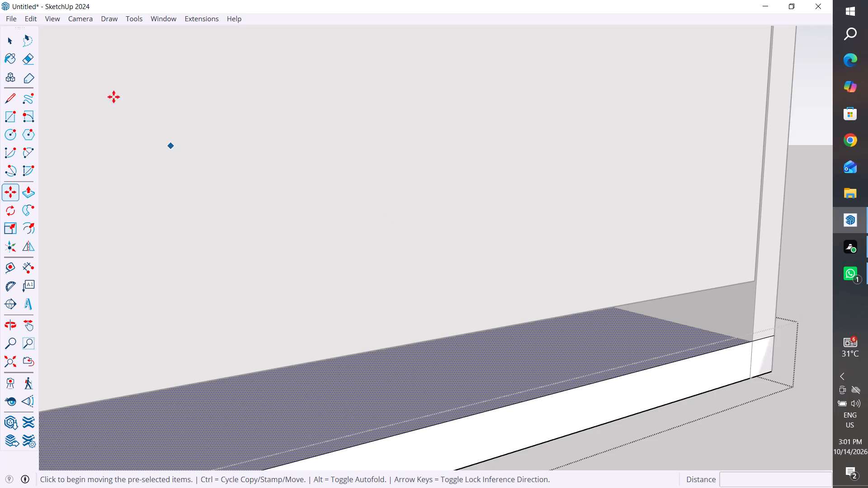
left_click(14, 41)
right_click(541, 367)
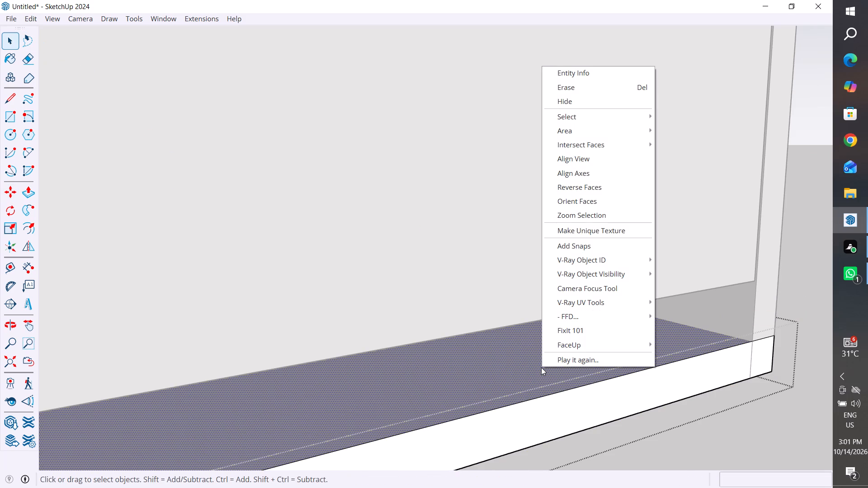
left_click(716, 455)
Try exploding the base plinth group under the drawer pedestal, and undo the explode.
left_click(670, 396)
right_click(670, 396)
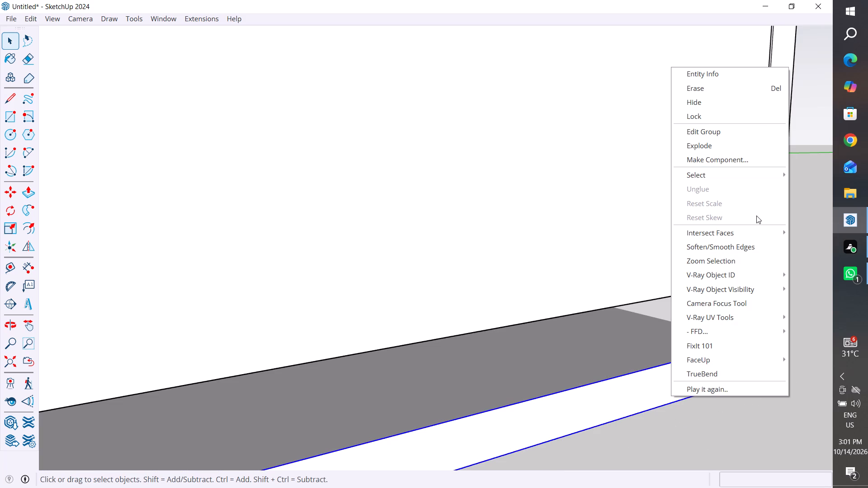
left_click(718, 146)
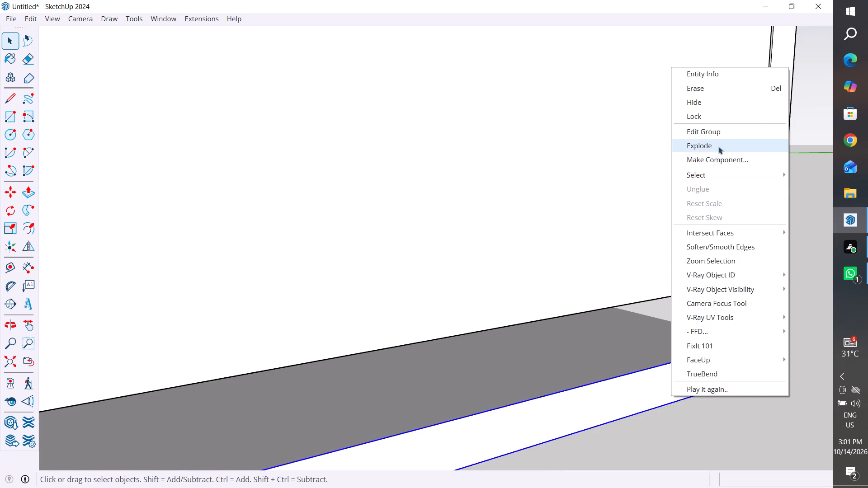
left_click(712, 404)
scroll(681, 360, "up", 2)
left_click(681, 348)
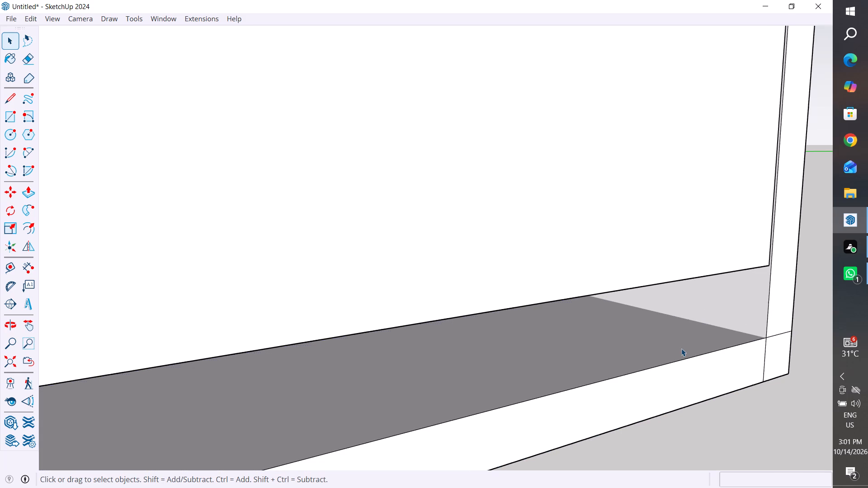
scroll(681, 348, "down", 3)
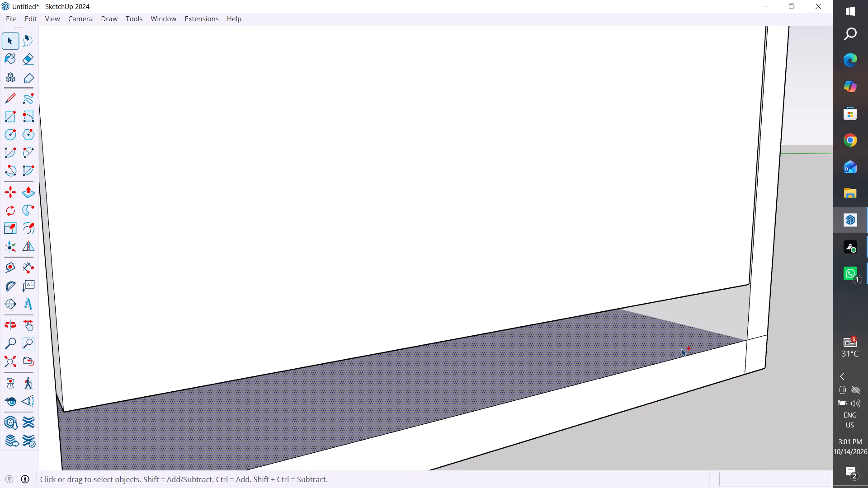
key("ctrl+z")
Move the base plinth group about 23" out from under the drawer pedestal, past its outer side panel.
left_click(698, 366)
scroll(703, 333, "down", 9)
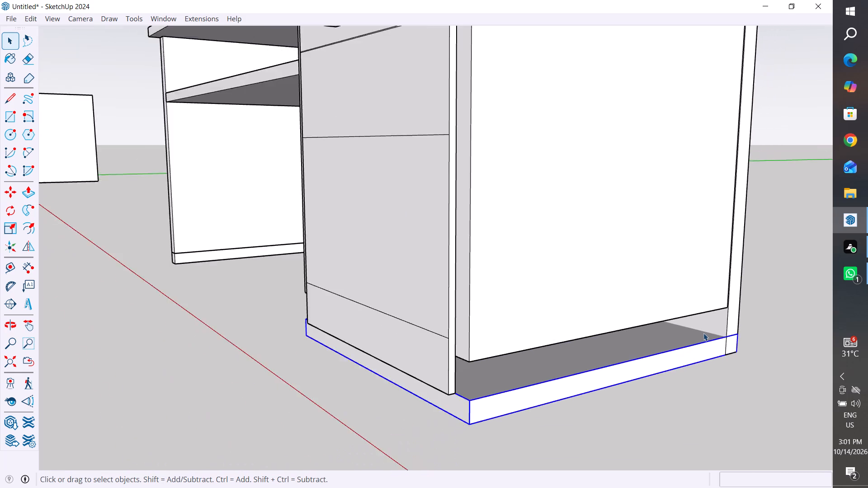
scroll(703, 333, "down", 4)
middle_click_drag(641, 381, 830, 417)
scroll(565, 338, "up", 2)
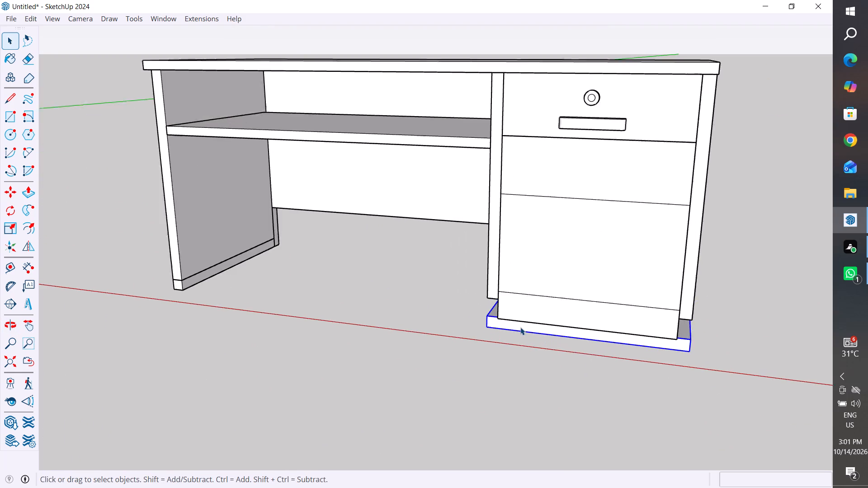
scroll(520, 327, "up", 1)
key("m")
left_click(482, 315)
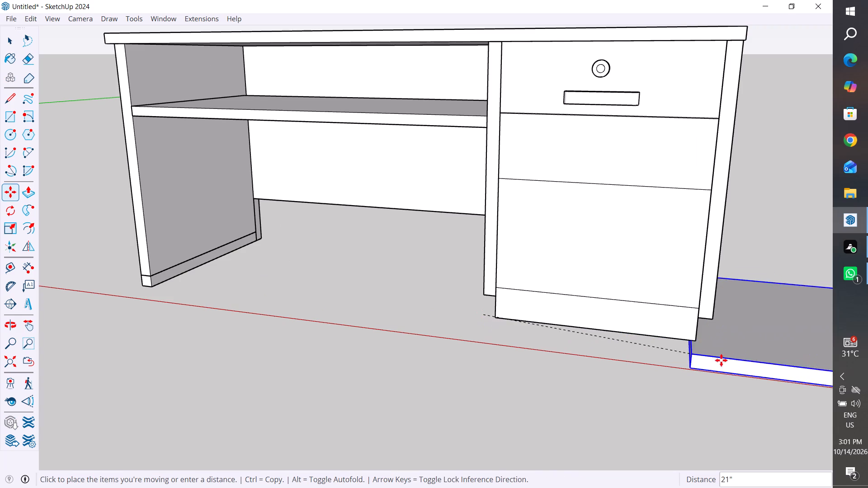
left_click(749, 342)
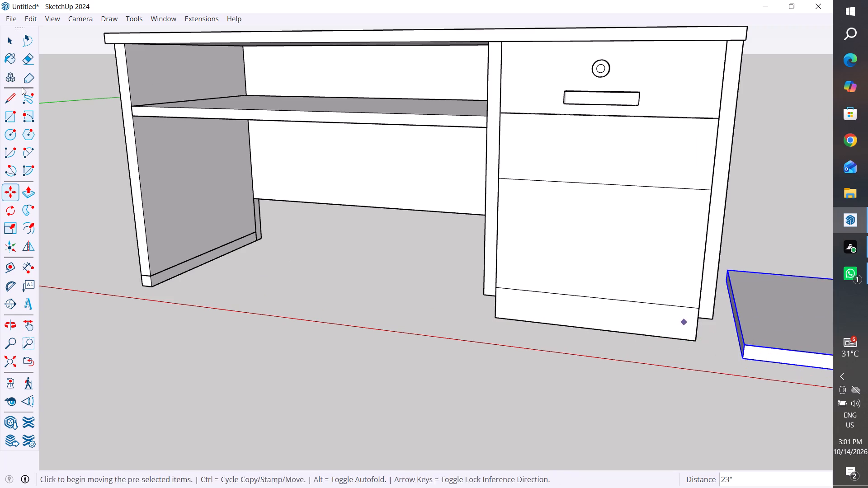
left_click(7, 38)
left_click(248, 350)
Push/Pull the base plinth's top face up 2" to the bottom corner of the pedestal's outer side panel.
scroll(243, 347, "down", 6)
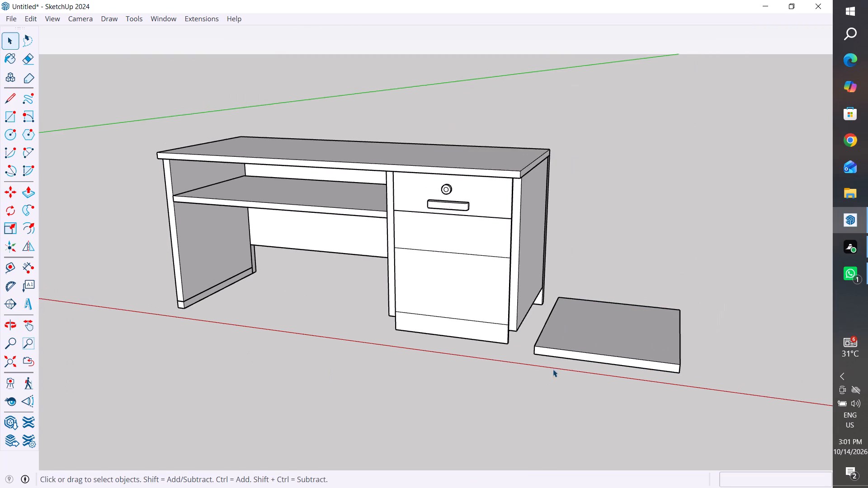
scroll(584, 350, "up", 4)
left_click(621, 330)
double_click(656, 330)
left_click(642, 329)
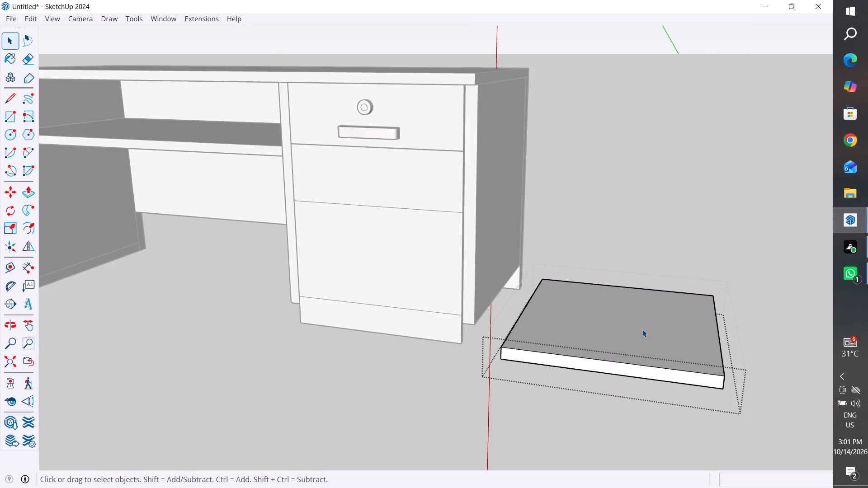
left_click(30, 199)
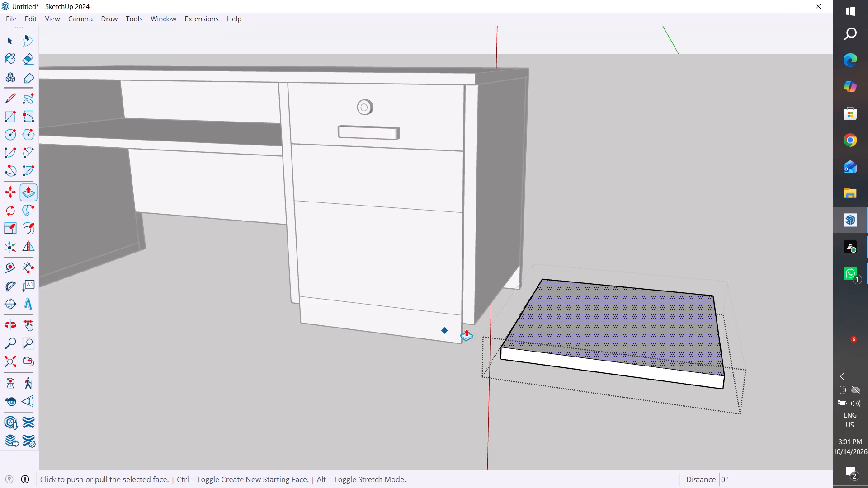
left_click(524, 334)
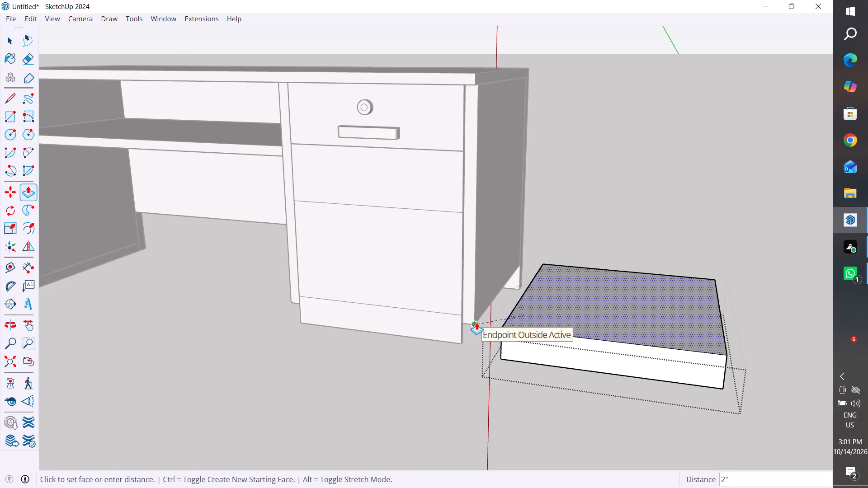
scroll(476, 324, "up", 6)
middle_click_drag(476, 324, 547, 267)
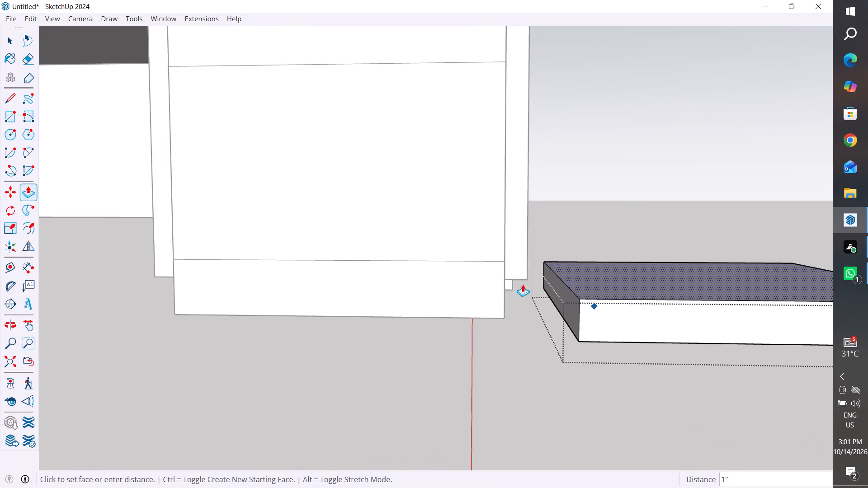
left_click(527, 275)
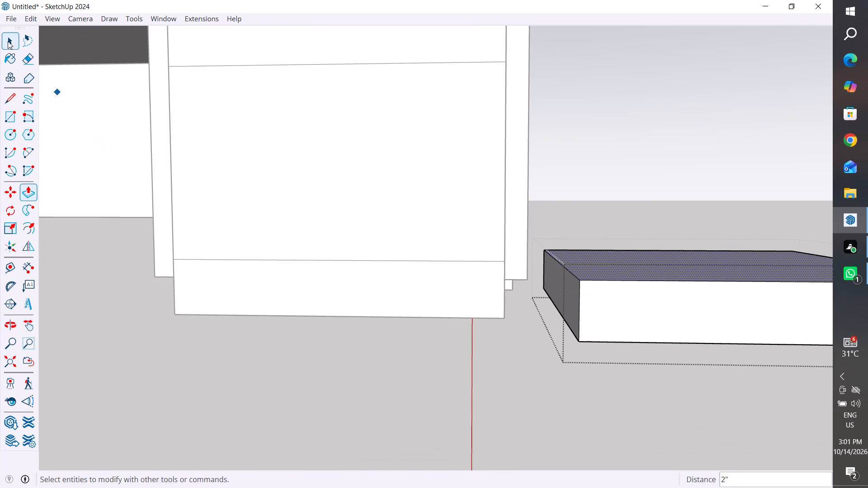
left_click(8, 41)
left_click(688, 214)
Move the raised base plinth about 23" back under the pedestal, matching its top front corner to the outer side panel's bottom corner.
left_click(596, 321)
middle_click_drag(694, 295, 678, 226)
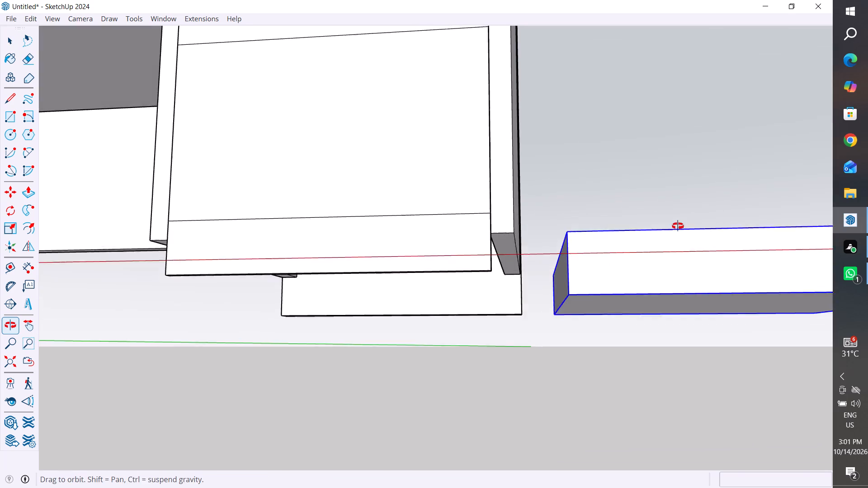
middle_click_drag(678, 226, 676, 277)
right_click(676, 278)
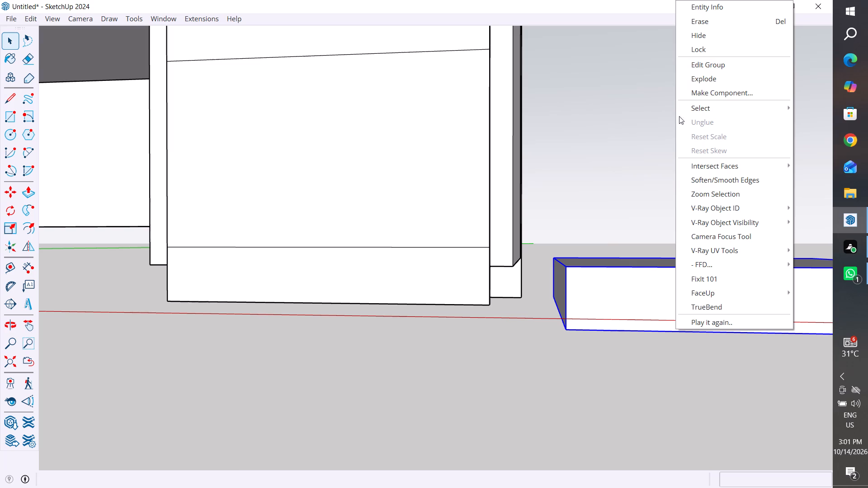
left_click(590, 196)
left_click(609, 294)
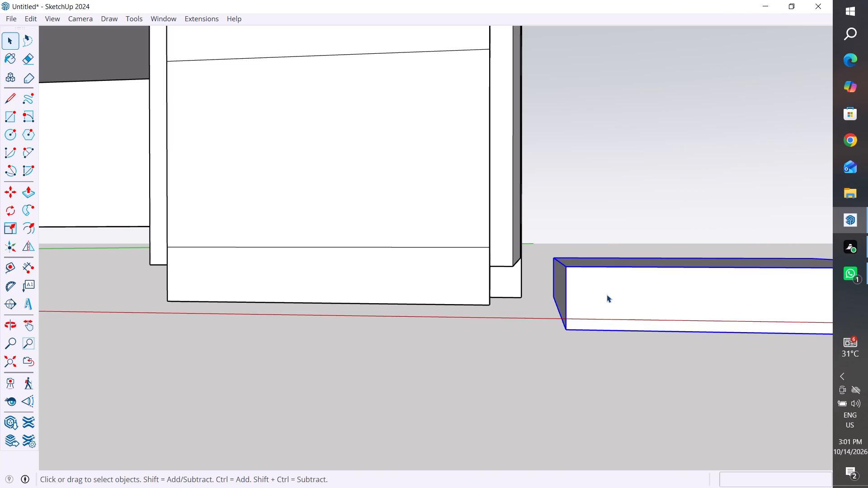
key("m")
scroll(434, 328, "down", 10)
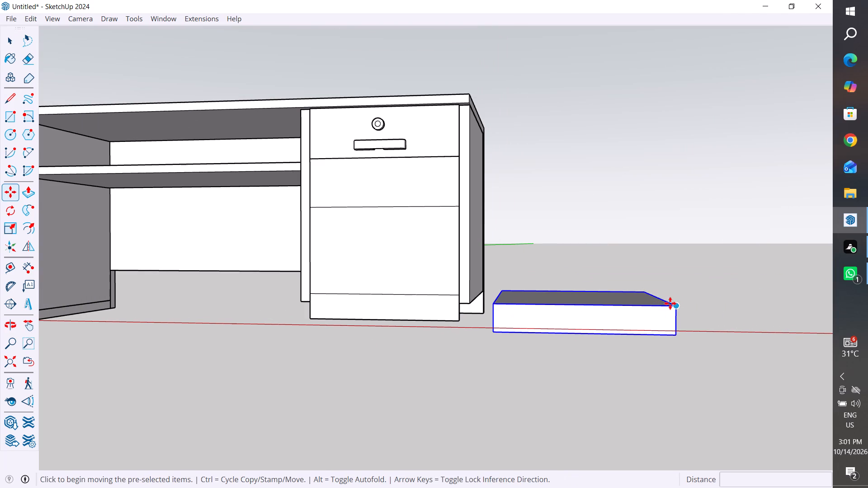
left_click(678, 304)
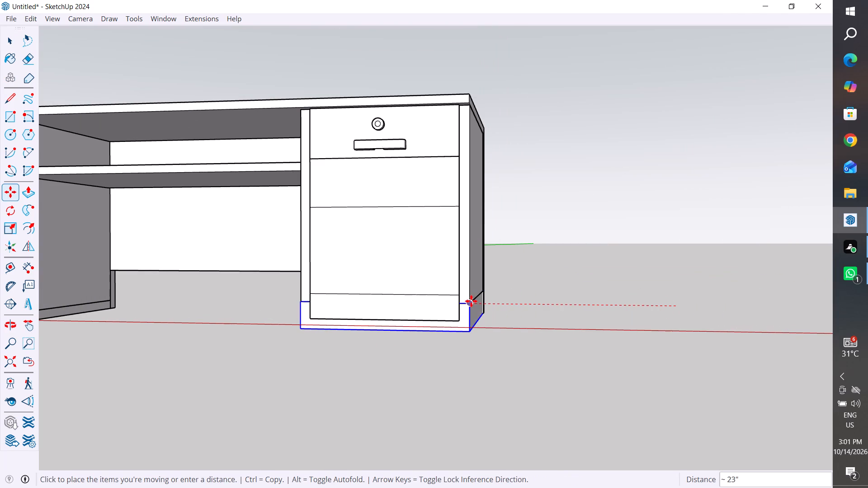
left_click(471, 301)
Push the base plinth's front face back 3" to recess it beneath the pedestal's drawer fronts.
middle_click_drag(628, 305, 770, 321)
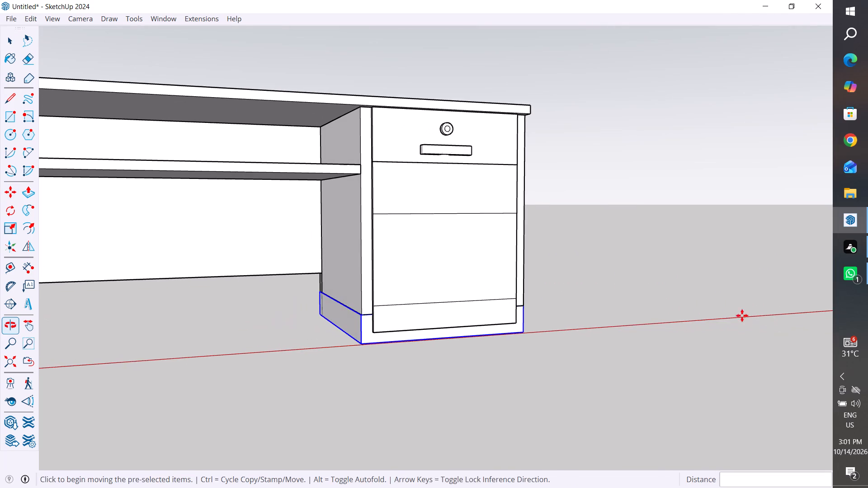
scroll(441, 279, "up", 3)
middle_click_drag(453, 289, 566, 289)
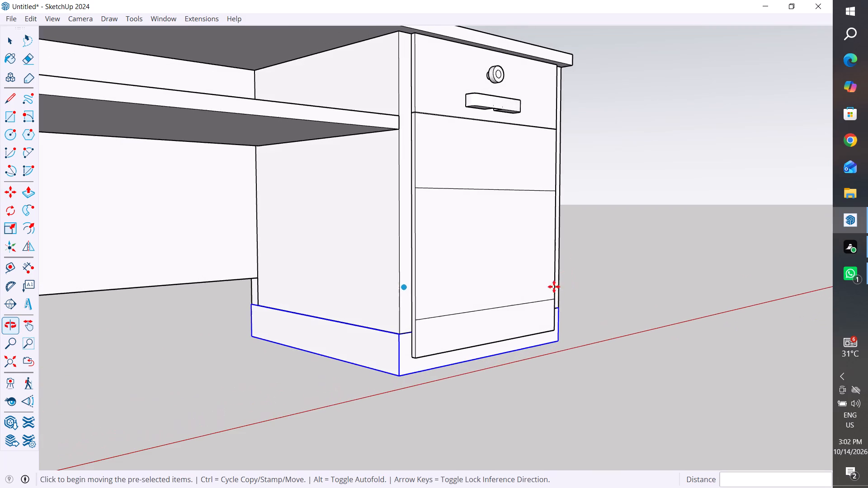
left_click(14, 38)
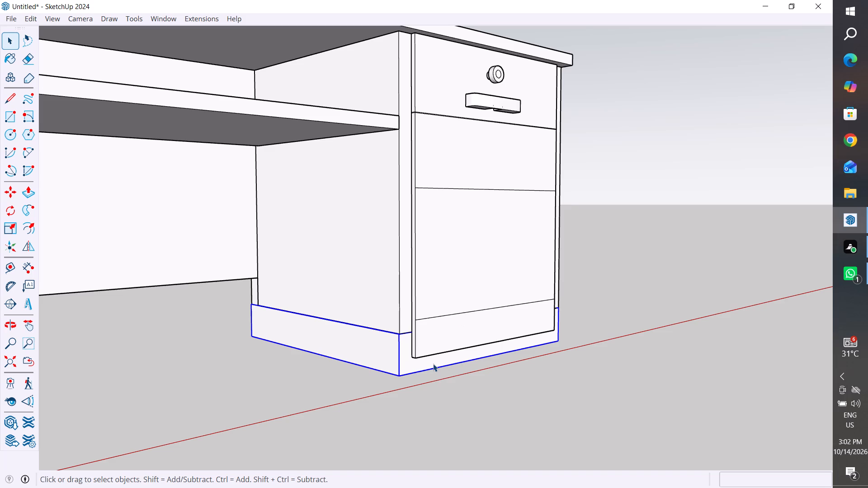
scroll(433, 364, "up", 3)
middle_click_drag(433, 363, 433, 364)
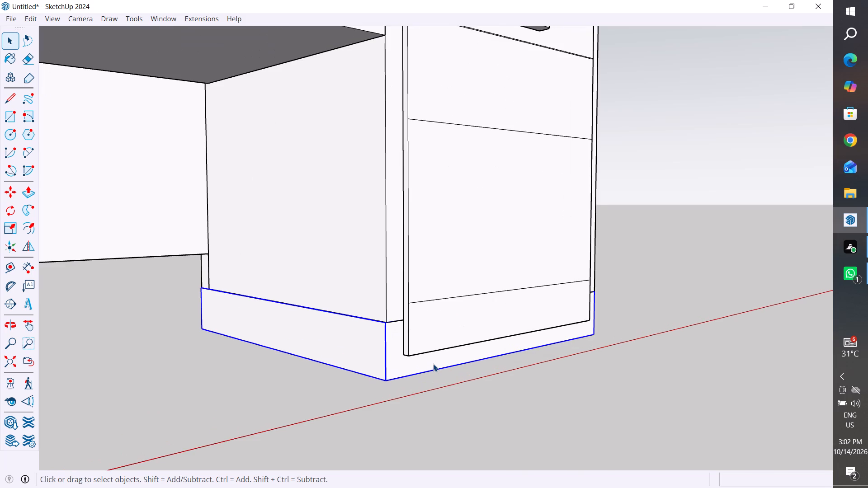
middle_click_drag(433, 364, 481, 280)
left_click(657, 304)
scroll(476, 289, "up", 3)
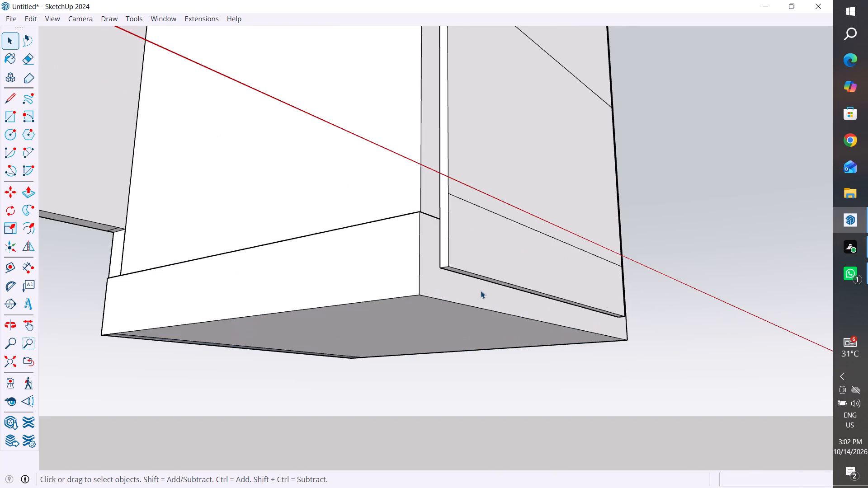
scroll(481, 291, "up", 3)
left_click(482, 291)
triple_click(482, 291)
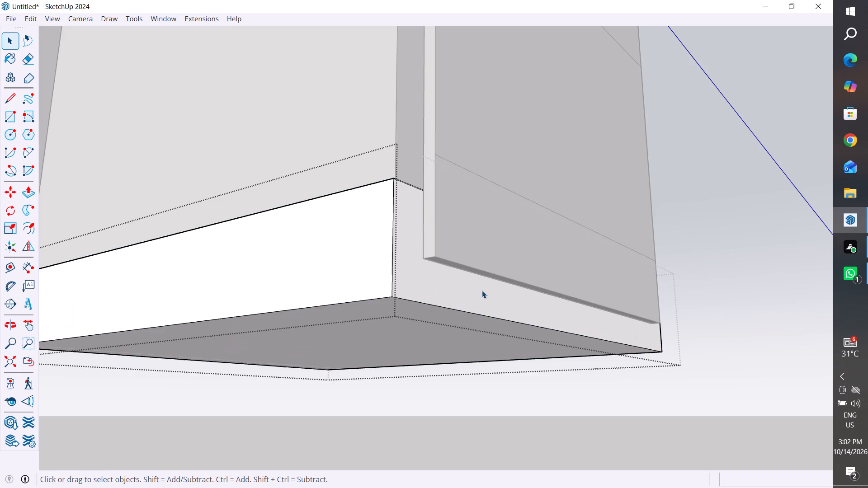
left_click(482, 291)
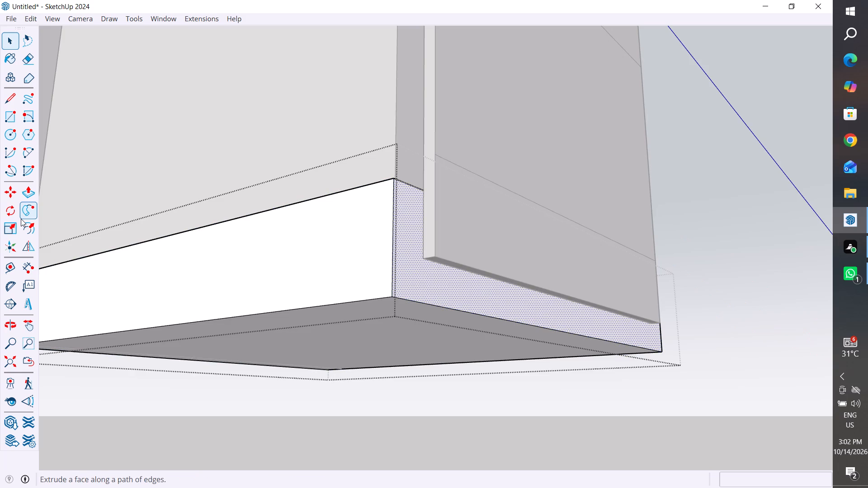
left_click(28, 191)
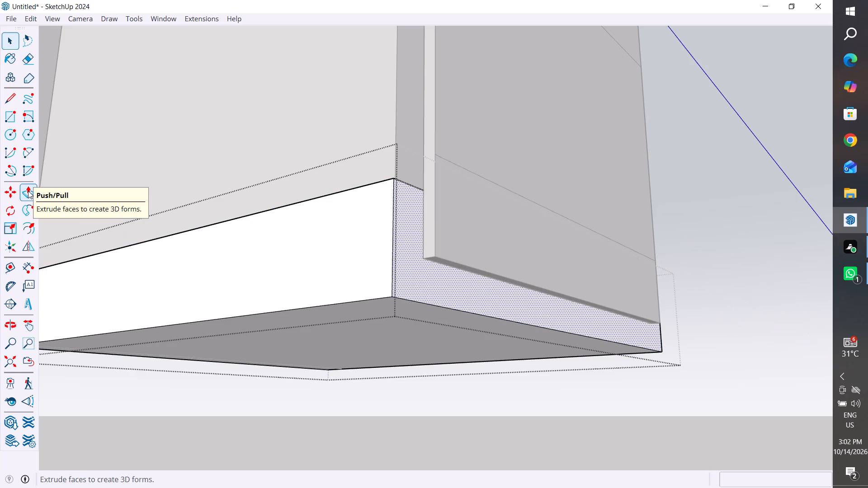
left_click(482, 300)
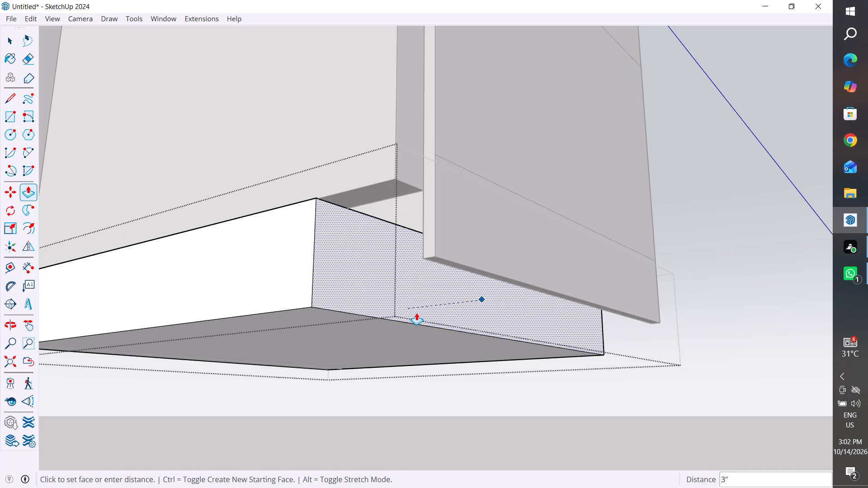
left_click(416, 313)
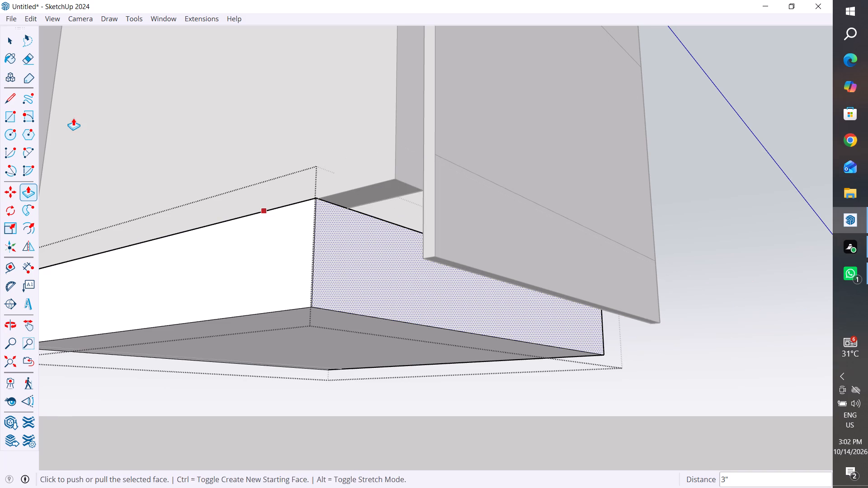
left_click(13, 42)
left_click(726, 241)
Push the base plinth's kneehole-side face in about 1" to the inner bottom corner of the pedestal's side panel.
scroll(625, 357, "down", 2)
middle_click_drag(625, 357, 566, 313)
left_click(267, 218)
left_click(281, 230)
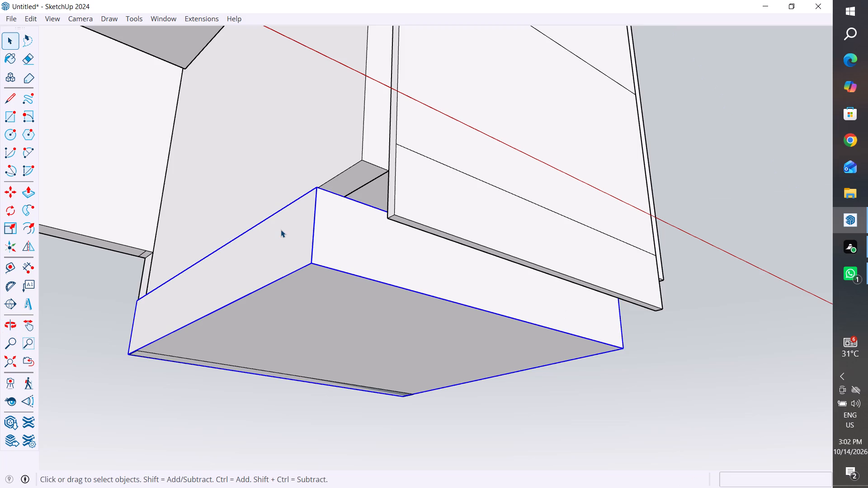
double_click(292, 236)
left_click(292, 236)
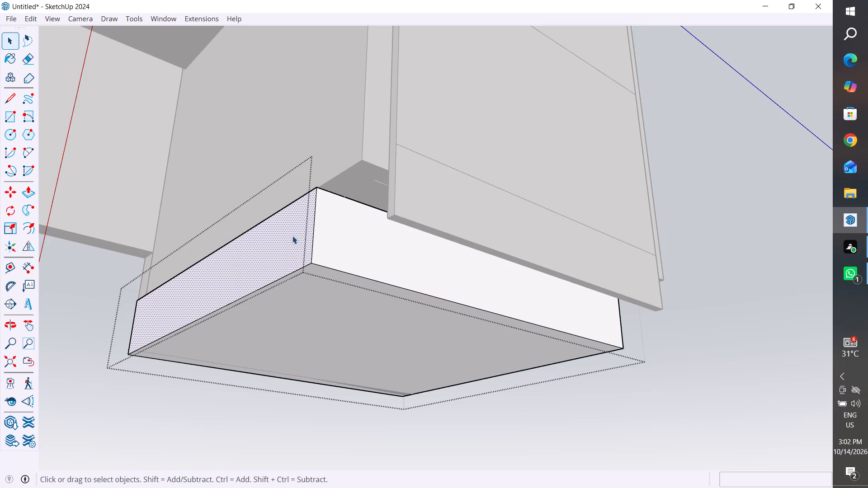
left_click(31, 188)
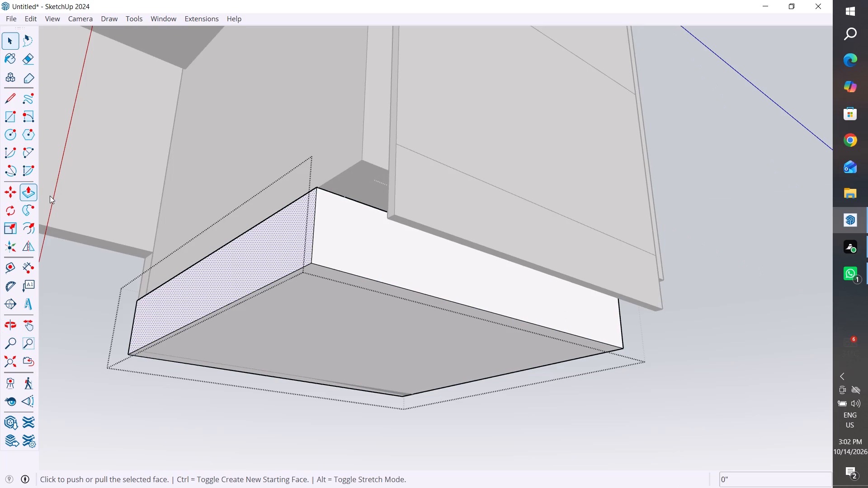
left_click(295, 224)
scroll(335, 192, "up", 1)
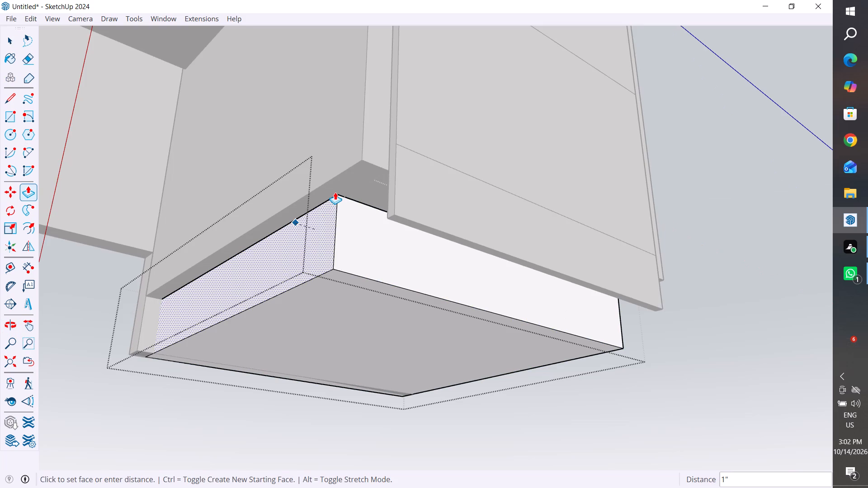
scroll(335, 192, "up", 5)
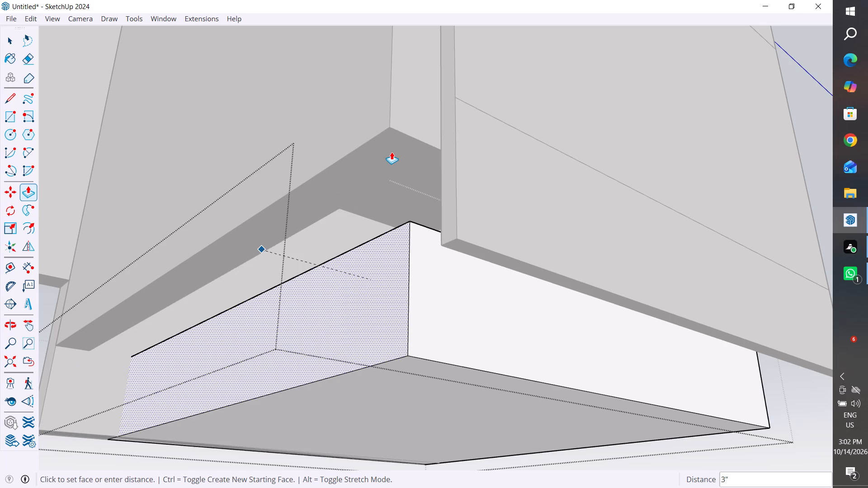
left_click(342, 208)
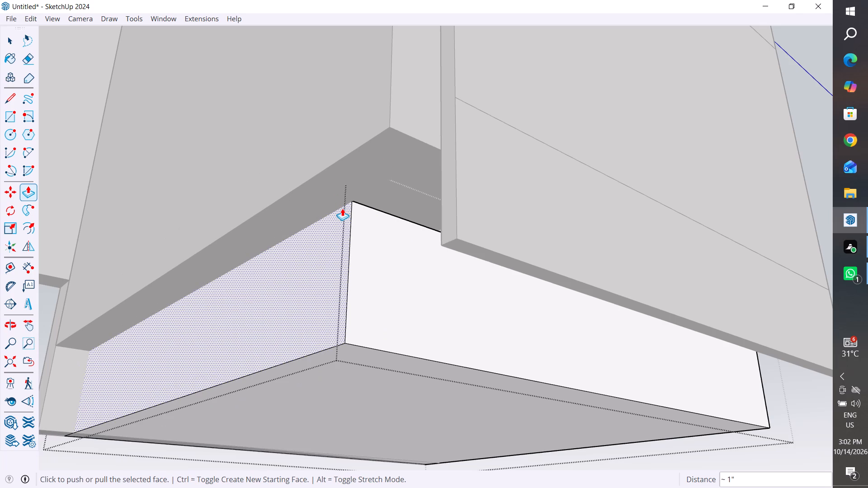
left_click(12, 41)
left_click(60, 108)
Push the base plinth's opposite side face inward beneath the pedestal's outer side panel.
scroll(160, 226, "down", 8)
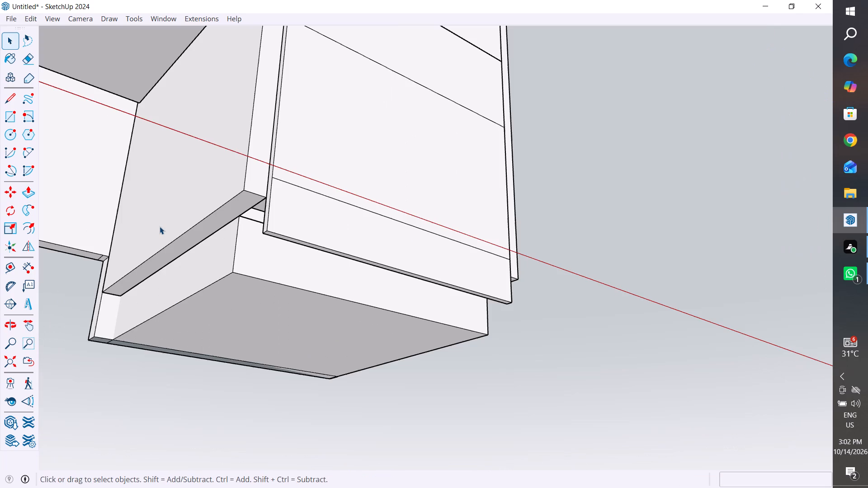
left_click(573, 366)
middle_click_drag(538, 332, 557, 343)
middle_click_drag(557, 343, 262, 252)
scroll(387, 294, "up", 4)
scroll(439, 310, "up", 4)
middle_click_drag(491, 305, 474, 367)
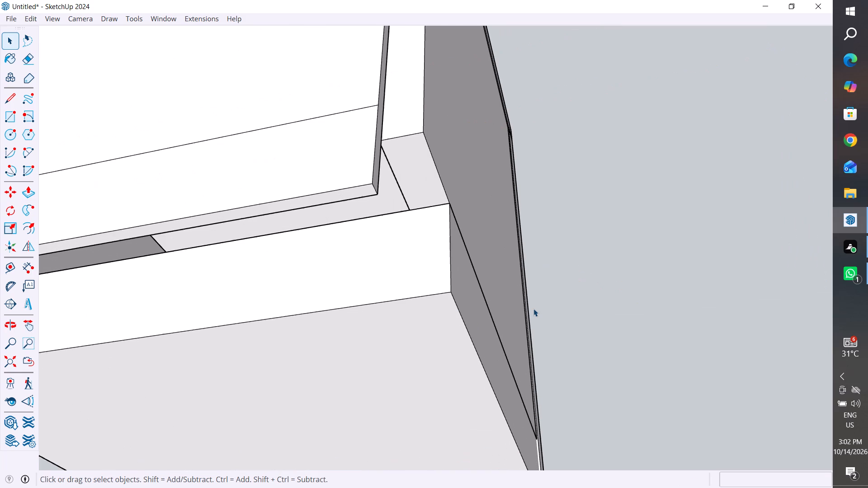
scroll(530, 310, "down", 5)
middle_click_drag(578, 197, 540, 277)
scroll(586, 199, "down", 4)
scroll(514, 365, "up", 3)
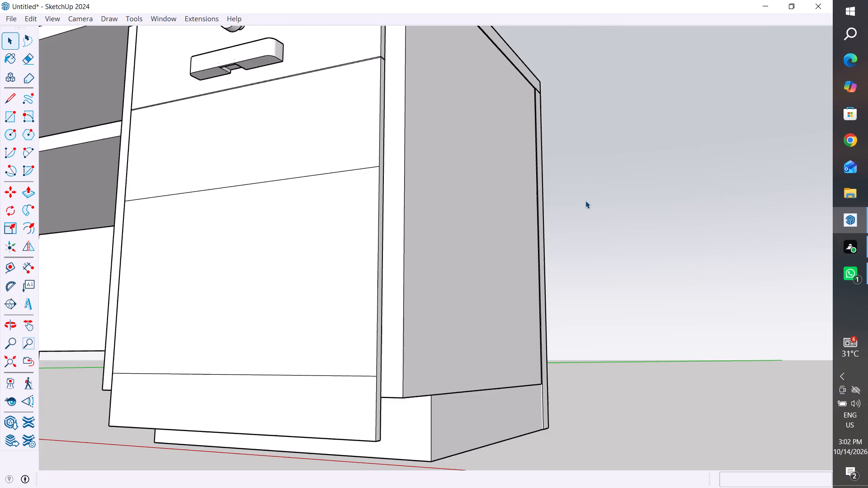
scroll(585, 201, "up", 3)
middle_click_drag(524, 336, 532, 338)
left_click(502, 249)
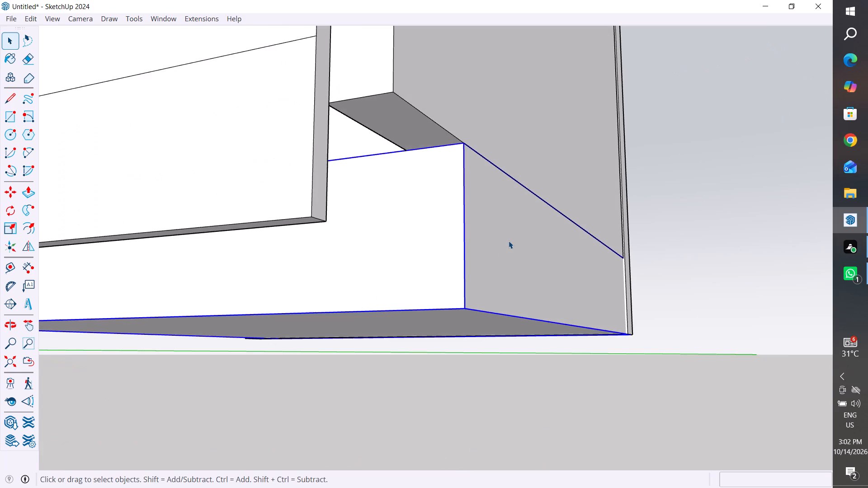
triple_click(509, 241)
left_click(515, 232)
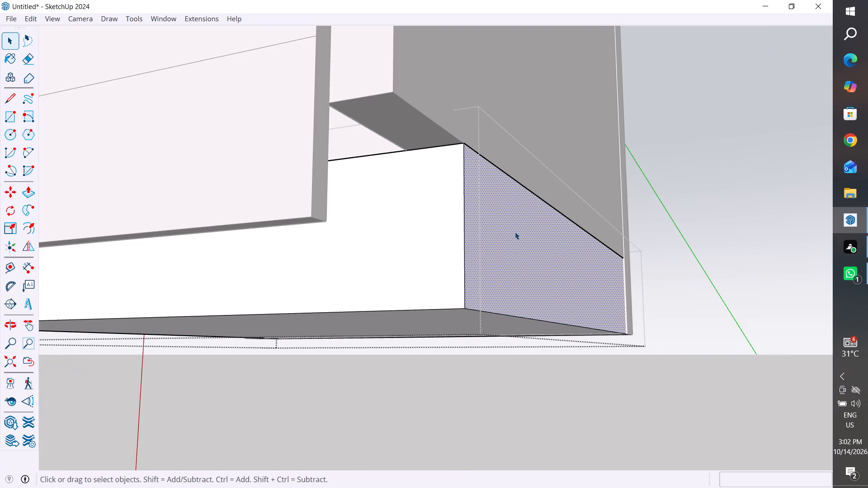
left_click(17, 192)
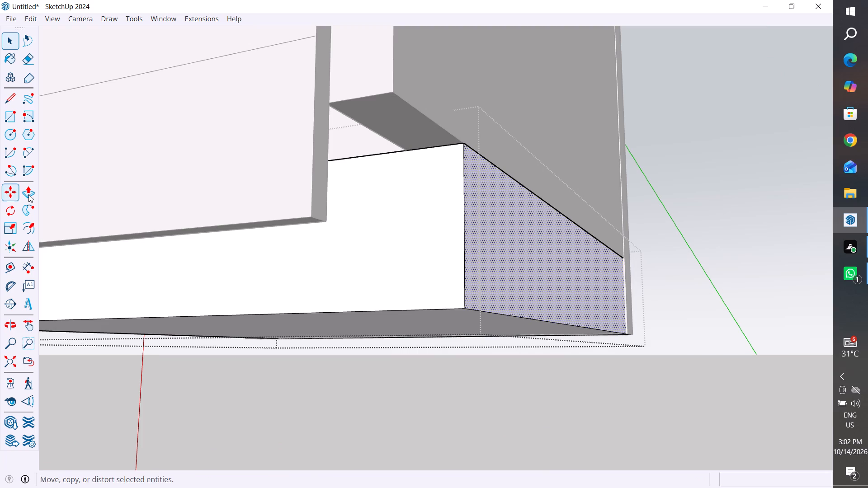
left_click(28, 194)
left_click(505, 206)
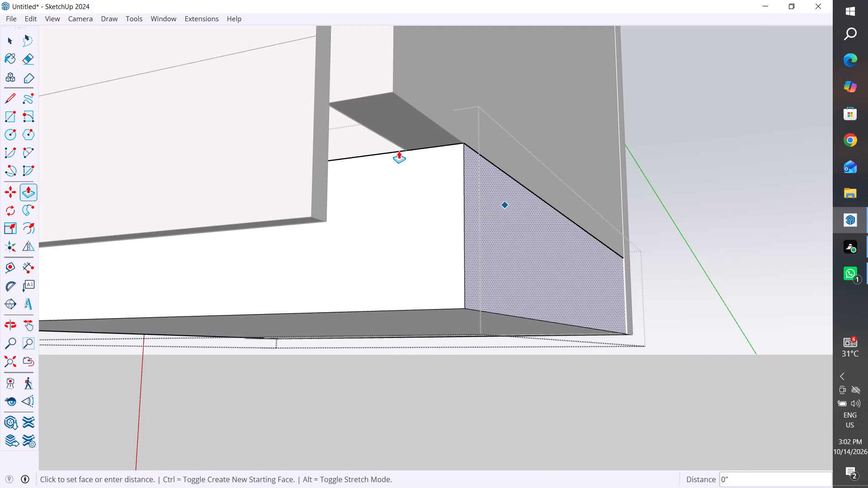
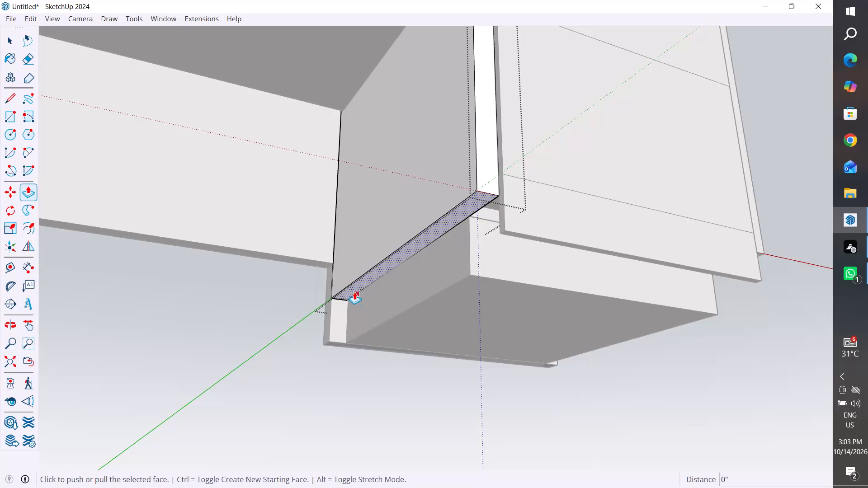
Push/Pull the bottom face of the pedestal's kneehole-side panel down about 3" to the back panel's bottom corner.
scroll(354, 290, "up", 5)
left_click(354, 290)
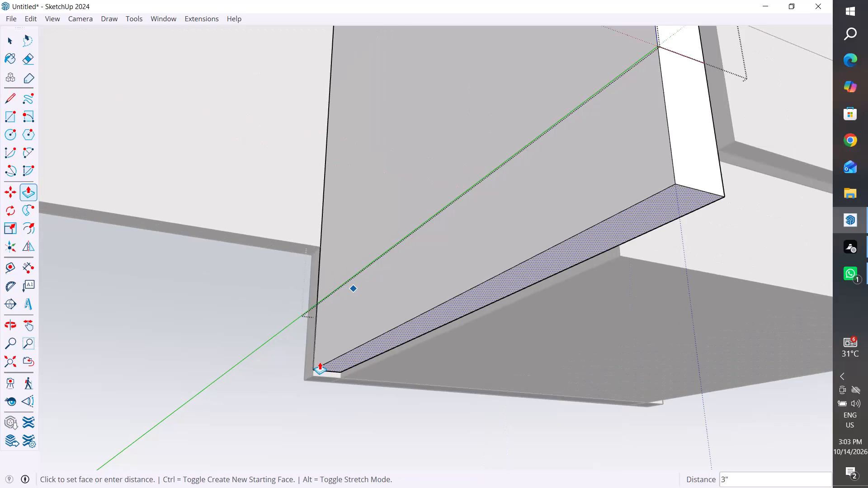
left_click(314, 371)
scroll(474, 289, "down", 3)
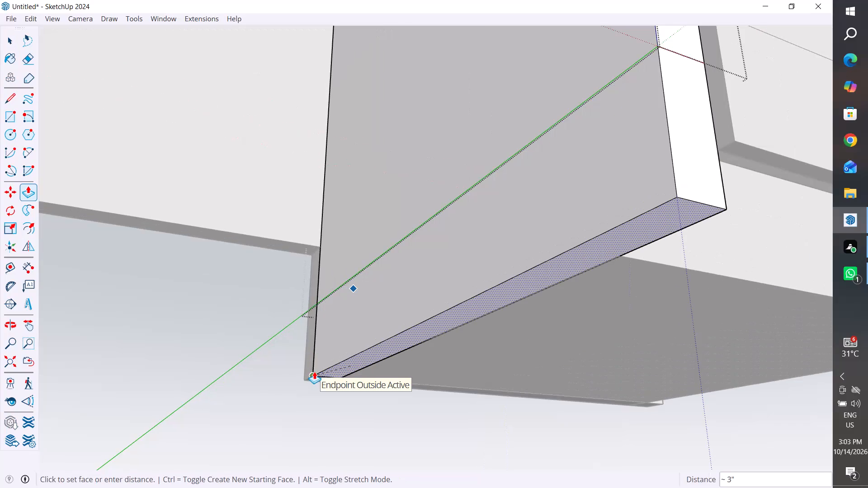
scroll(314, 371, "down", 8)
middle_click_drag(524, 289, 380, 282)
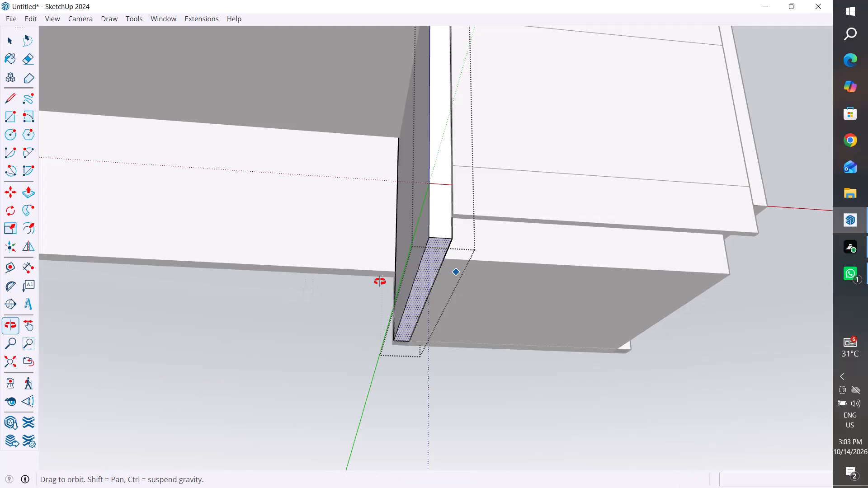
middle_click_drag(380, 282, 192, 367)
scroll(437, 296, "up", 2)
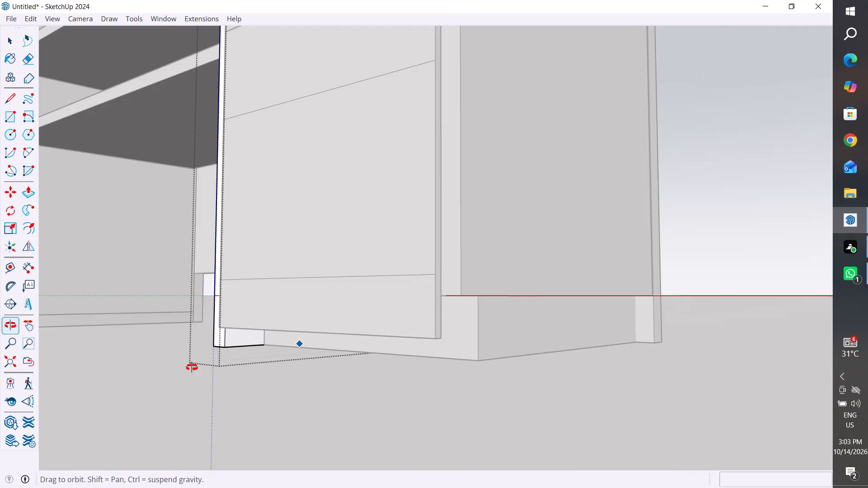
left_click(14, 41)
left_click(744, 230)
Push/Pull the bottom face of the pedestal's outer side panel down about 3" to the back panel's bottom edge.
scroll(403, 333, "up", 4)
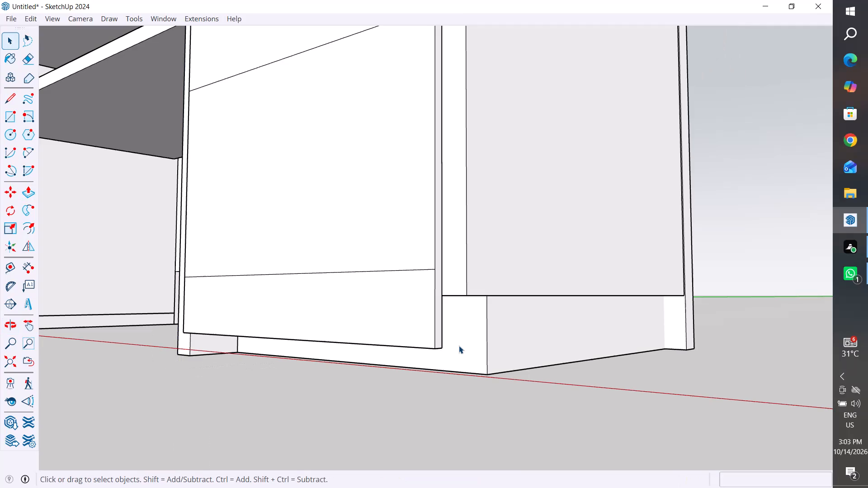
middle_click_drag(459, 299, 523, 224)
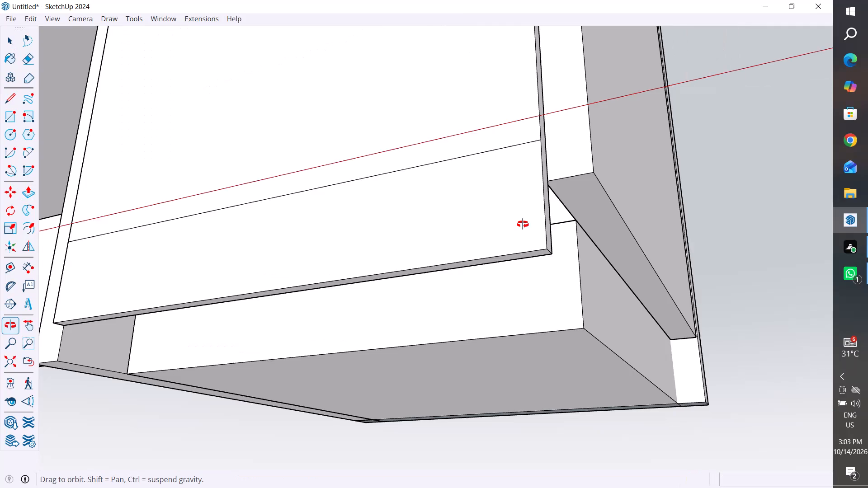
middle_click_drag(523, 224, 507, 285)
scroll(631, 258, "down", 4)
scroll(619, 303, "up", 3)
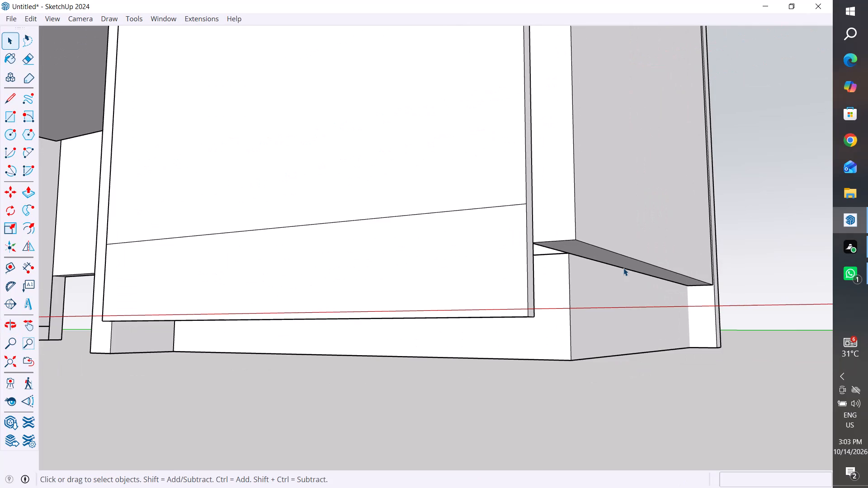
left_click(622, 262)
triple_click(622, 262)
left_click(622, 262)
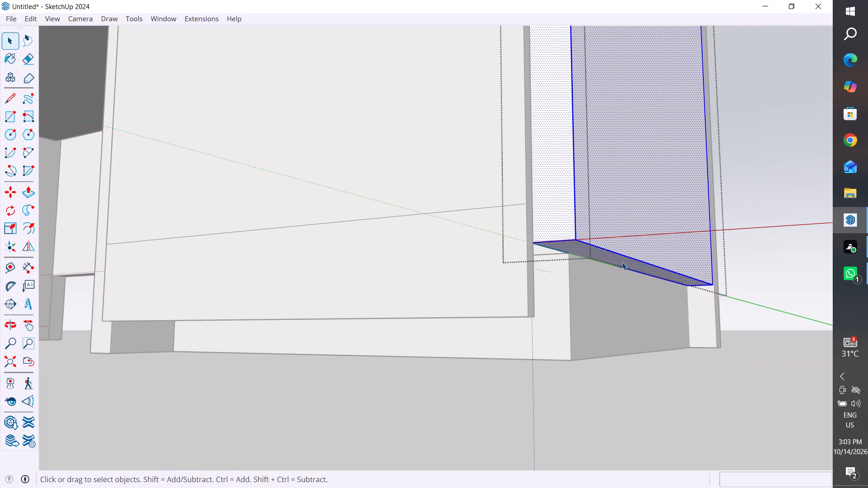
left_click(622, 262)
left_click(30, 188)
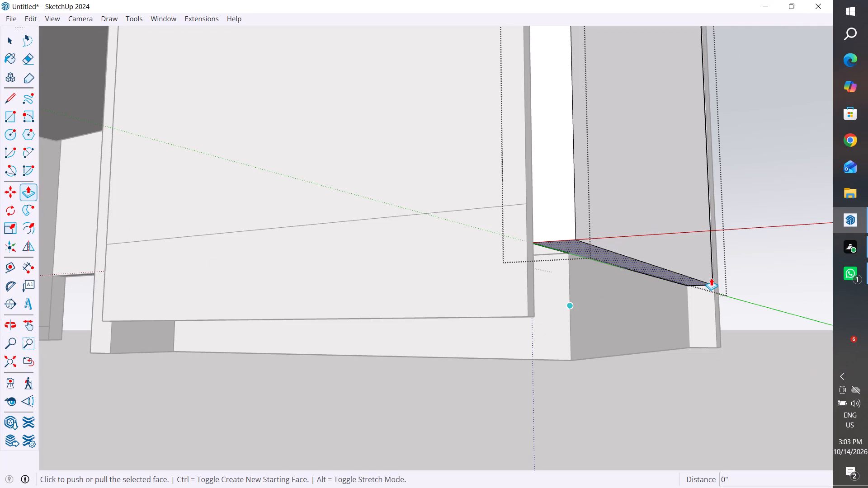
left_click(683, 281)
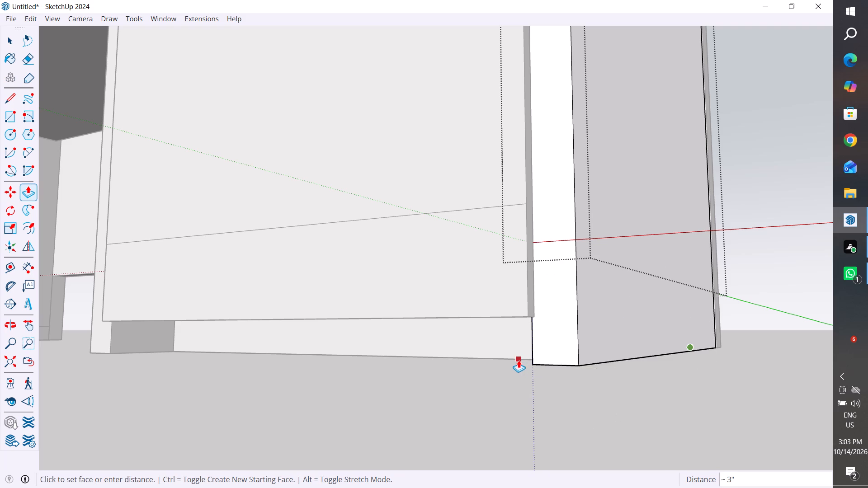
middle_click_drag(729, 366, 579, 293)
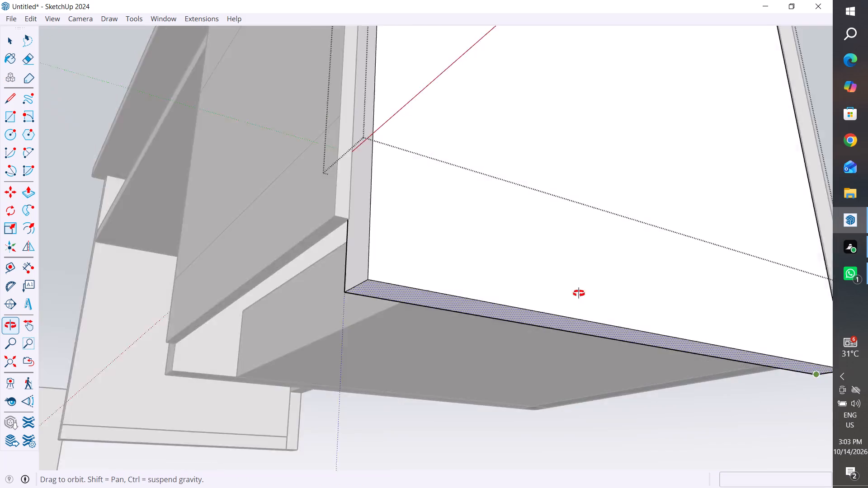
middle_click_drag(579, 293, 259, 397)
scroll(259, 397, "up", 1)
scroll(259, 397, "down", 9)
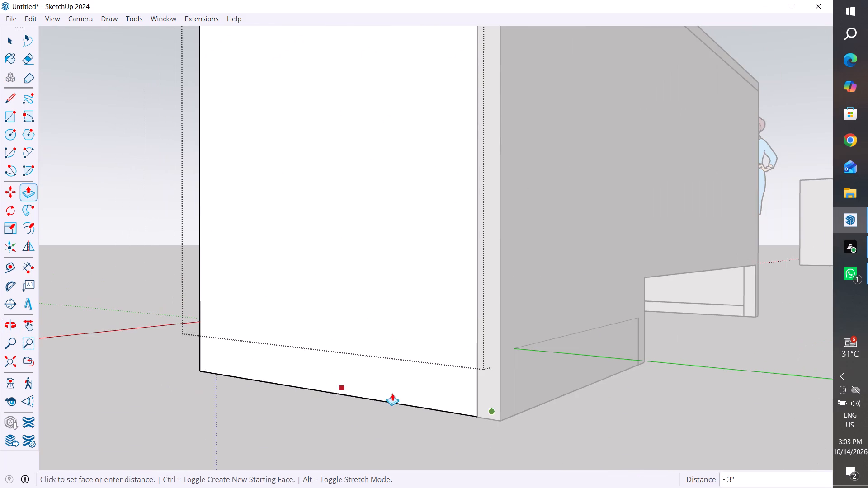
left_click(480, 414)
scroll(668, 362, "down", 7)
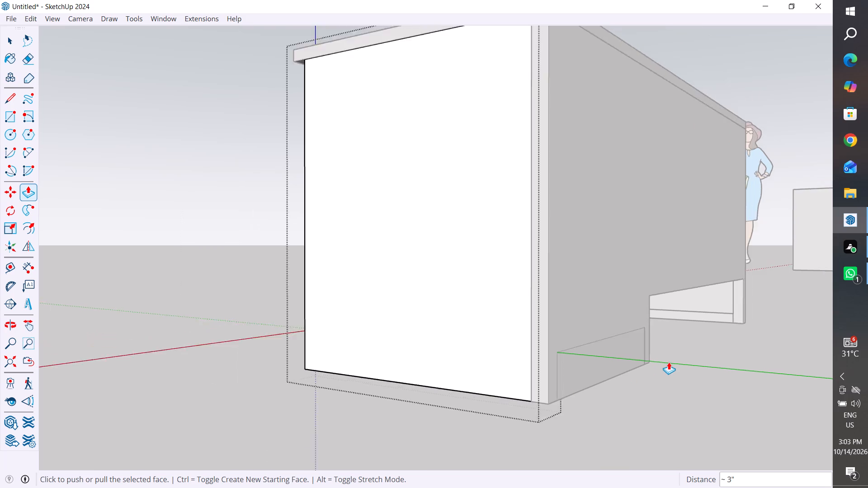
scroll(669, 362, "down", 9)
left_click(14, 46)
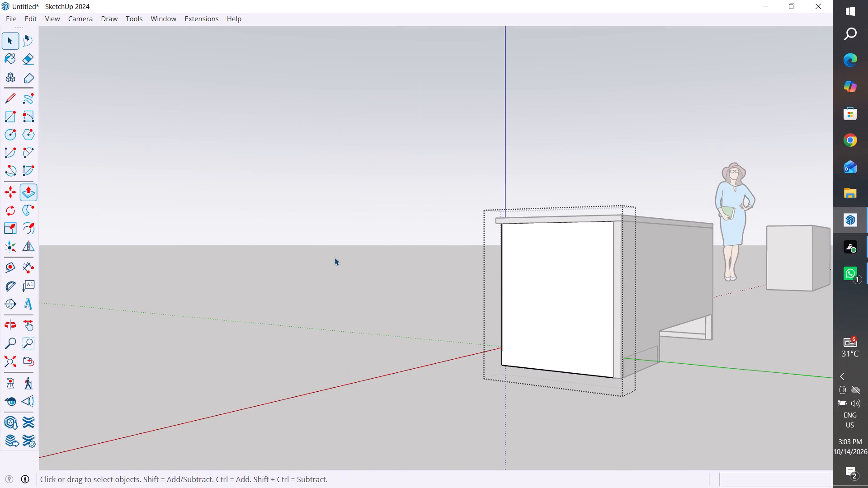
left_click(338, 260)
Move the base plinth forward by the back panel's thickness, matching its rear bottom corner to the back panel's inner face.
scroll(446, 365, "down", 5)
middle_click_drag(492, 388, 812, 387)
scroll(568, 385, "down", 5)
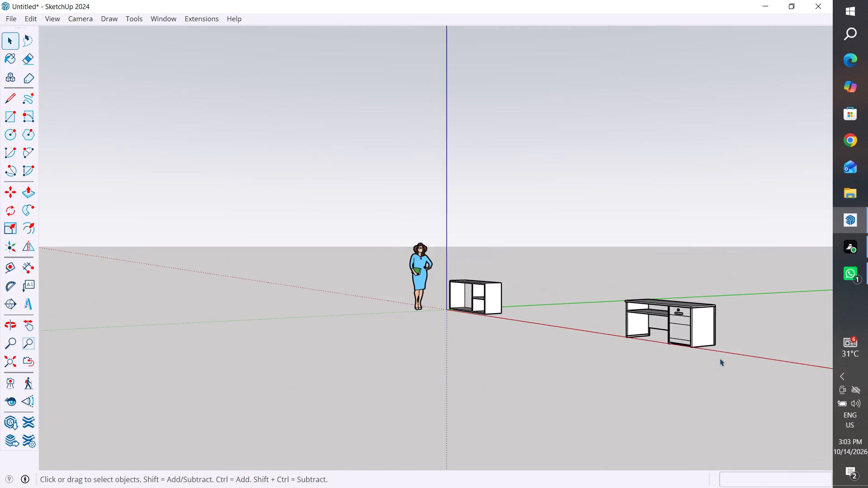
middle_click_drag(753, 333, 335, 315)
scroll(188, 343, "up", 7)
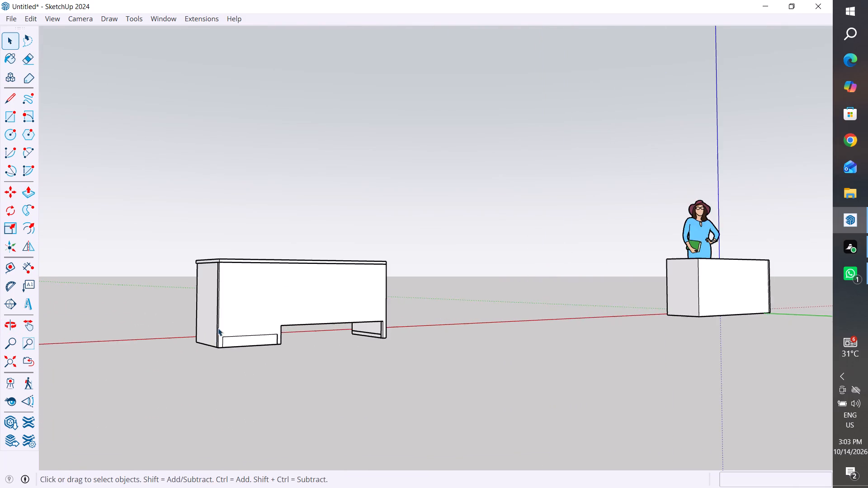
scroll(218, 328, "up", 9)
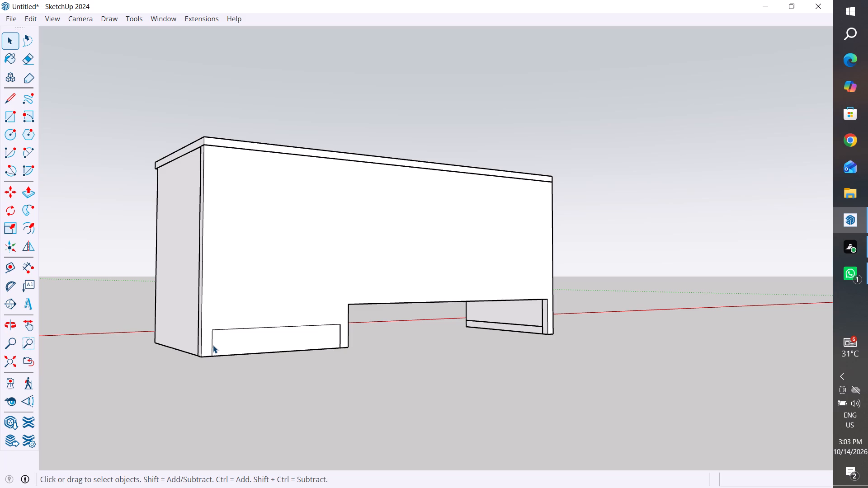
left_click(212, 345)
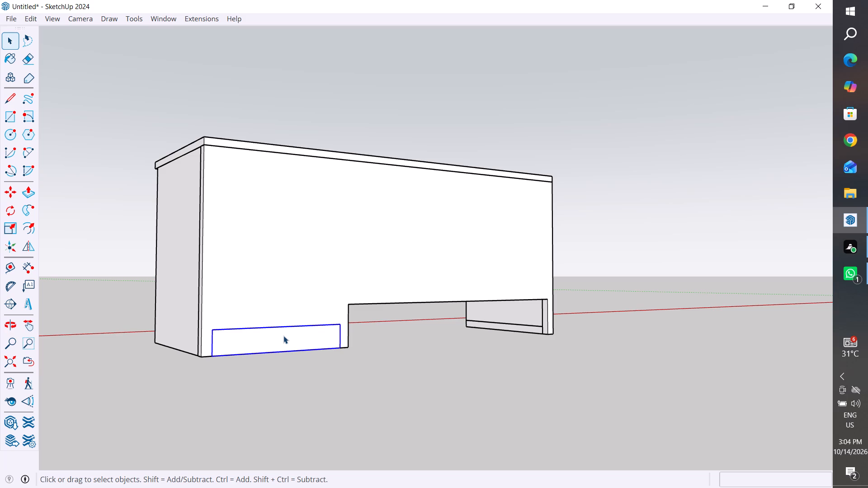
scroll(414, 308, "down", 3)
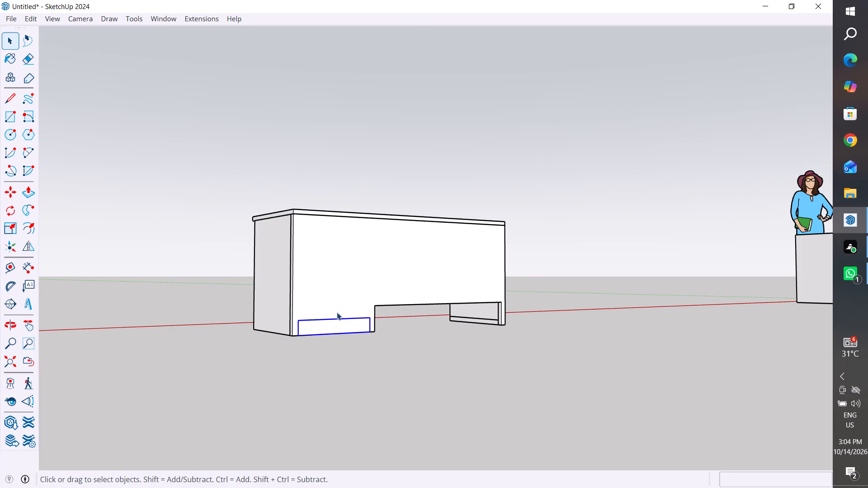
scroll(337, 312, "up", 1)
middle_click_drag(390, 304, 769, 323)
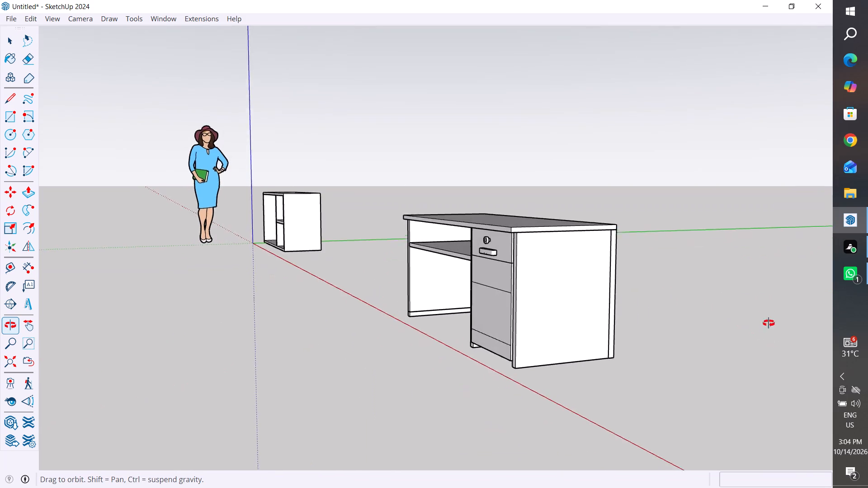
middle_click_drag(769, 323, 711, 225)
middle_click_drag(707, 224, 629, 145)
scroll(568, 230, "up", 6)
scroll(534, 277, "up", 2)
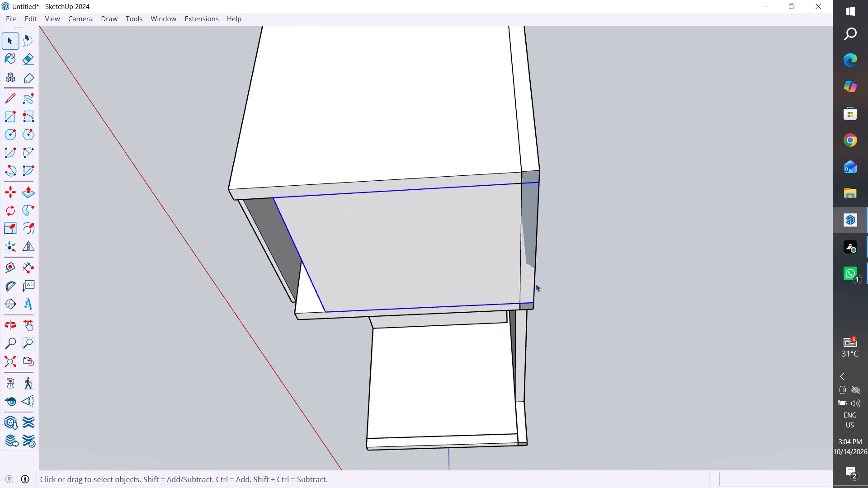
key("m")
left_click(535, 303)
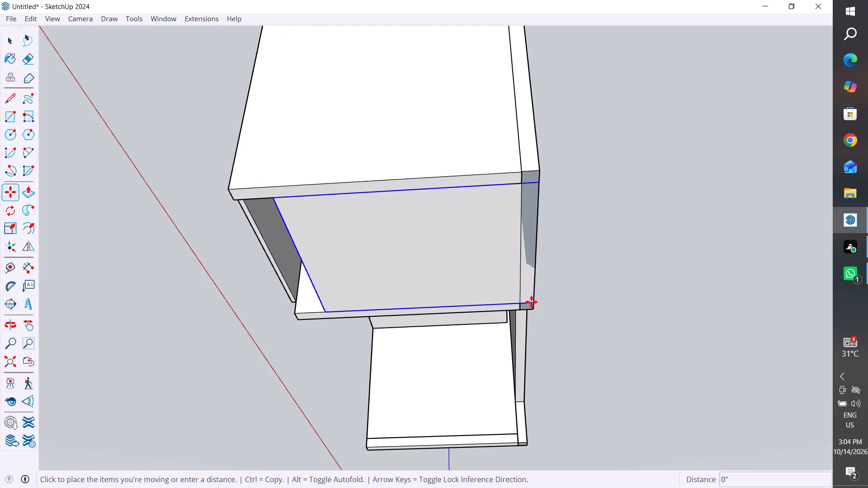
left_click(518, 305)
Examine the base plinth's fit between the side panels and behind the drawer fronts, from the front and underneath.
scroll(572, 323, "down", 1)
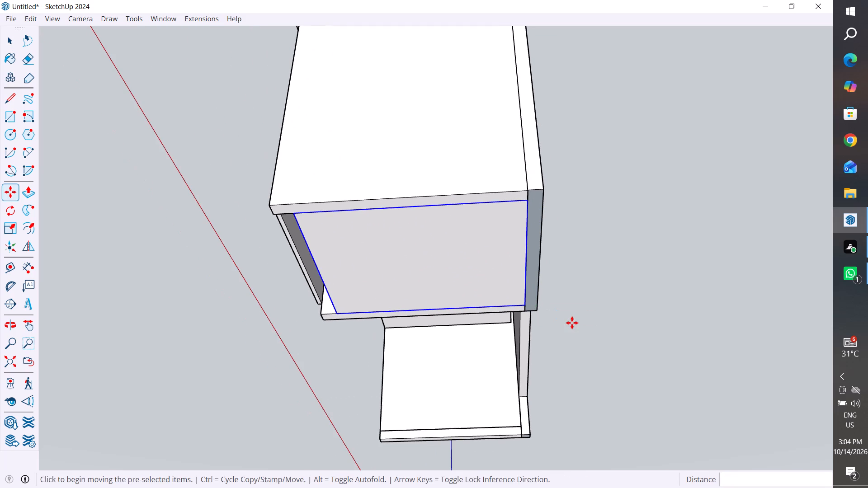
middle_click_drag(594, 332, 867, 403)
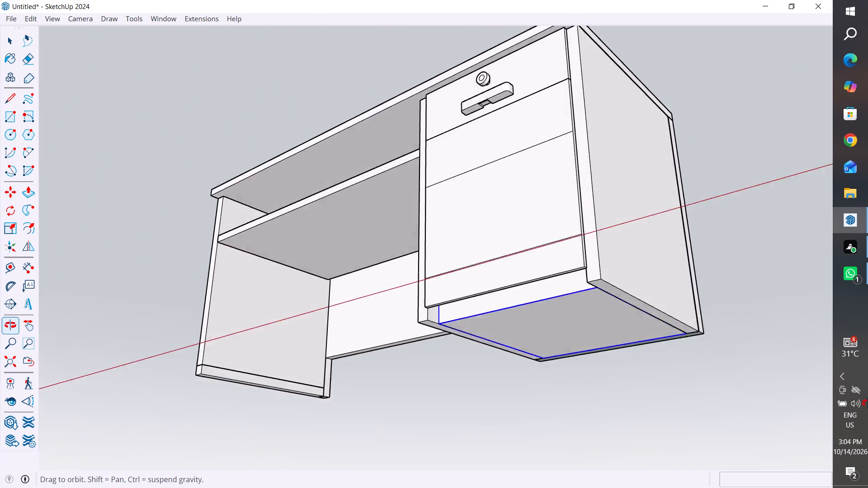
middle_click_drag(867, 403, 867, 451)
scroll(530, 253, "up", 2)
middle_click_drag(582, 360, 642, 273)
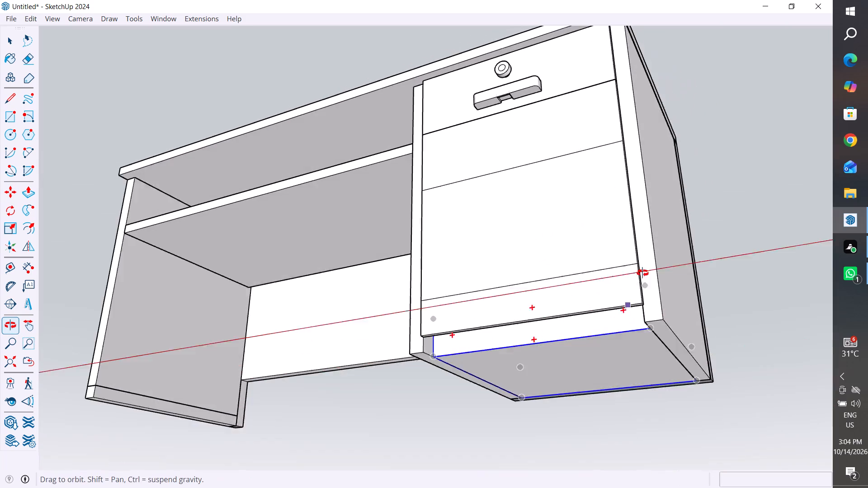
middle_click_drag(642, 273, 644, 269)
scroll(638, 288, "up", 6)
middle_click_drag(657, 295, 772, 283)
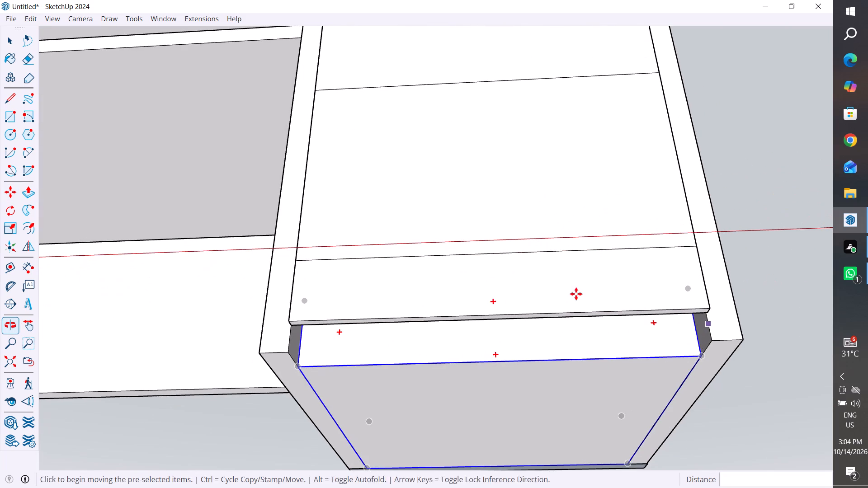
middle_click_drag(401, 312, 460, 170)
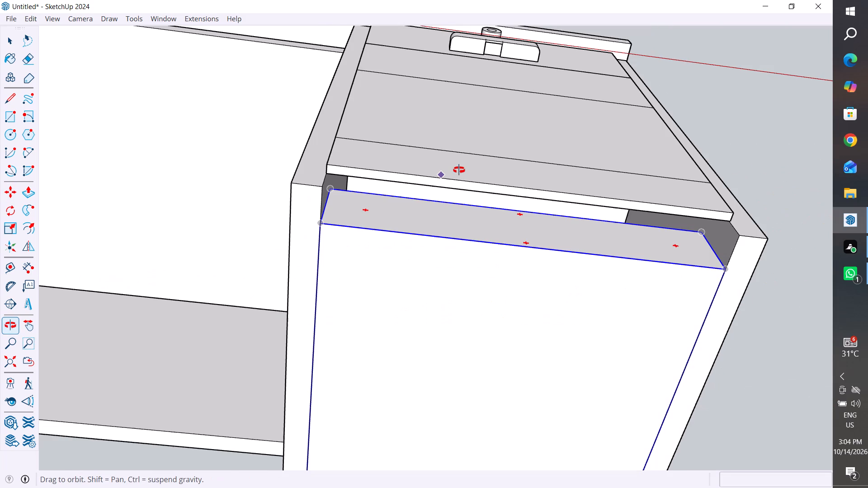
scroll(627, 227, "up", 1)
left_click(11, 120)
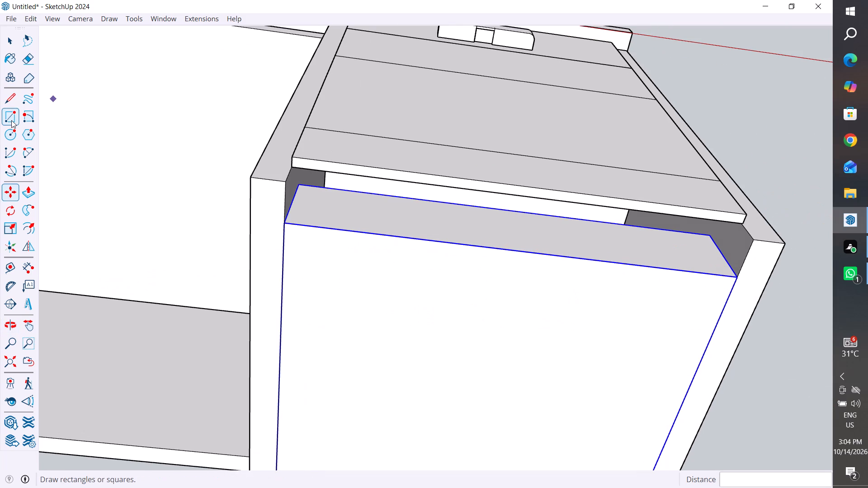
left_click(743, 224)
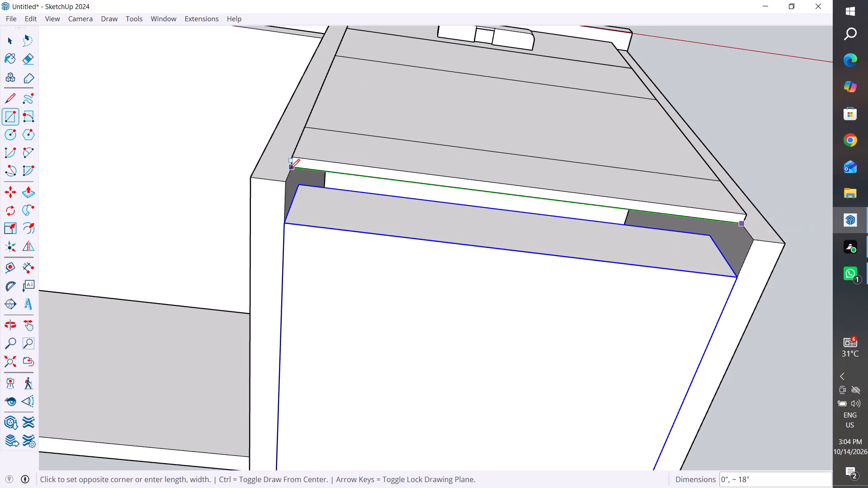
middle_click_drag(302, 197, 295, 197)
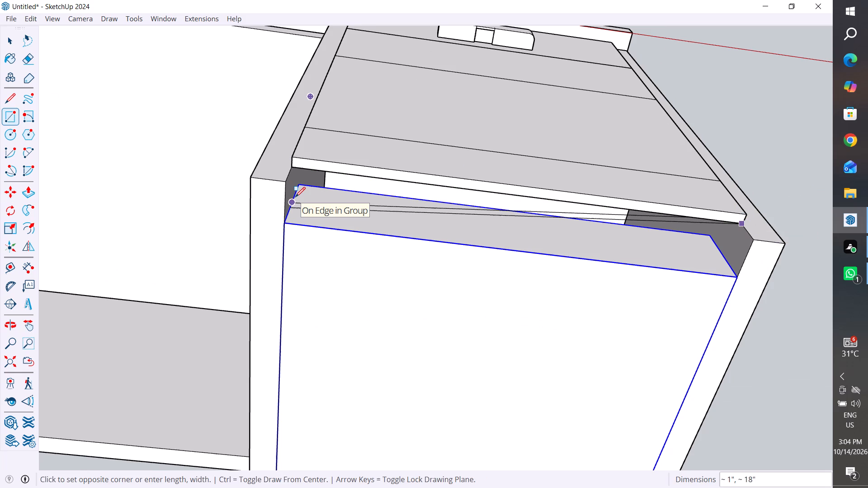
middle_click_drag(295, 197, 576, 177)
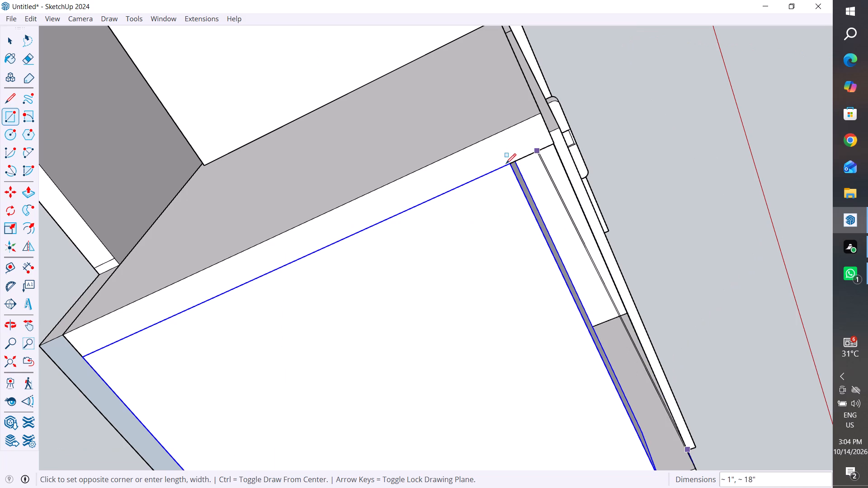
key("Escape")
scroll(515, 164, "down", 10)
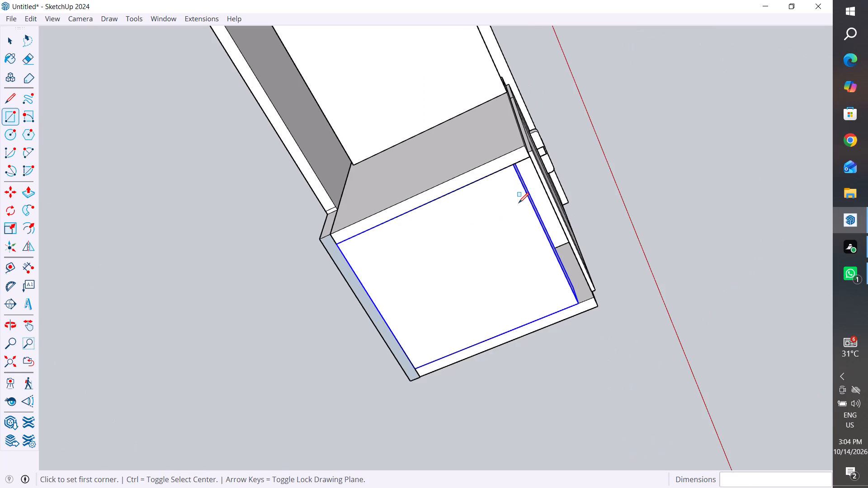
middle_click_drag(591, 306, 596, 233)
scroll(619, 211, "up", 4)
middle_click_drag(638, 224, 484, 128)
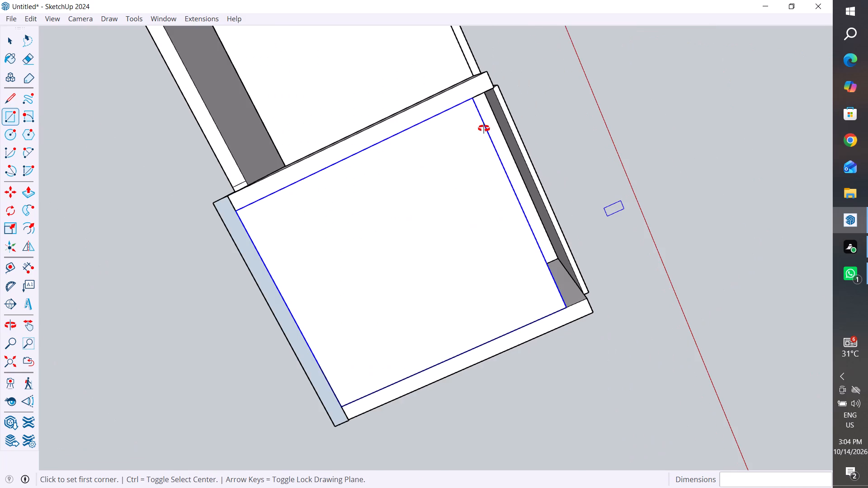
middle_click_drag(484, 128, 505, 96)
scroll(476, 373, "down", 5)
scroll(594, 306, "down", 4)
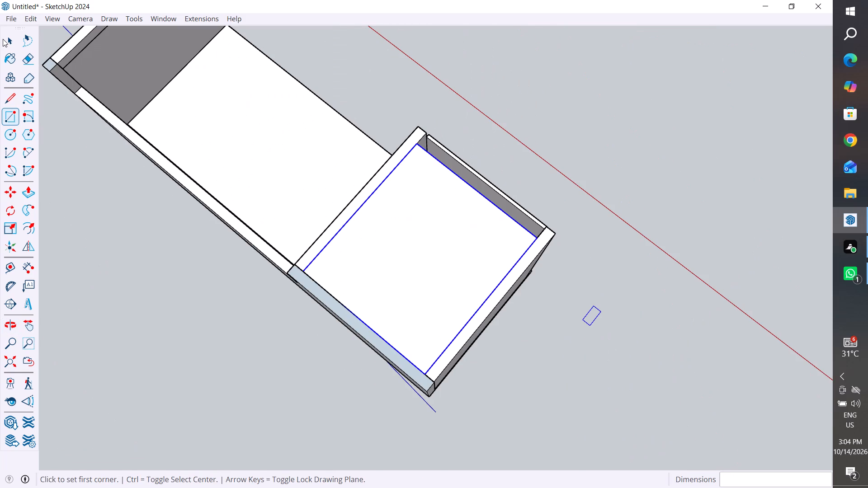
Draw a rectangle about 18" by 2" between the side panels, from the drawer front's bottom rear corner to the midpoint of the plinth's front edge.
left_click(3, 39)
scroll(577, 394, "down", 5)
middle_click_drag(681, 291, 458, 309)
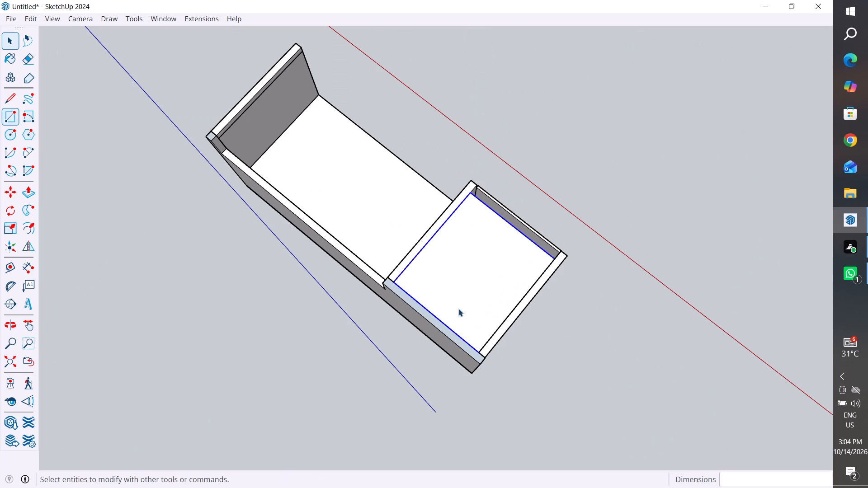
middle_click_drag(458, 309, 424, 132)
scroll(458, 309, "up", 15)
middle_click_drag(505, 316, 399, 300)
scroll(409, 289, "down", 6)
middle_click_drag(402, 325, 408, 317)
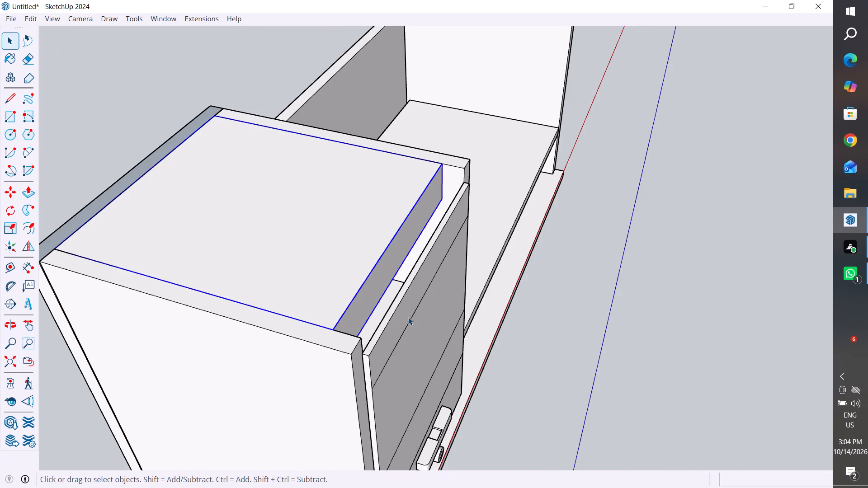
middle_click_drag(408, 317, 239, 268)
scroll(408, 222, "up", 4)
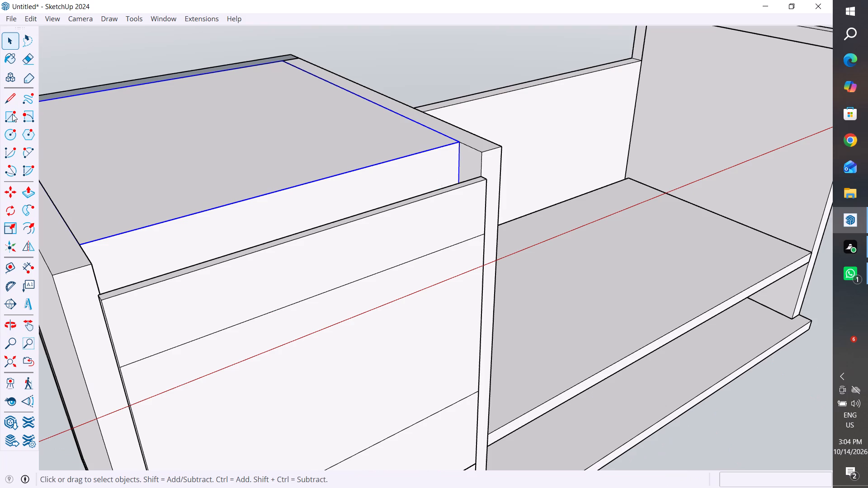
left_click(12, 114)
scroll(784, 294, "down", 4)
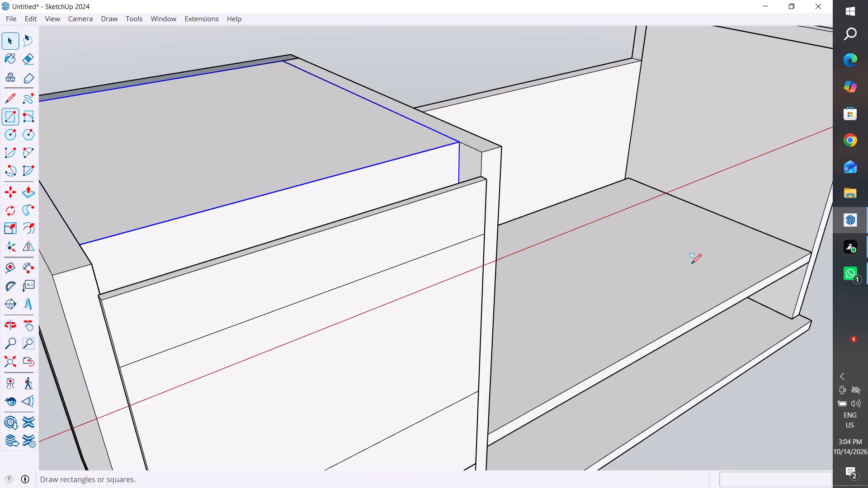
middle_click_drag(613, 211, 534, 242)
middle_click_drag(570, 255, 299, 314)
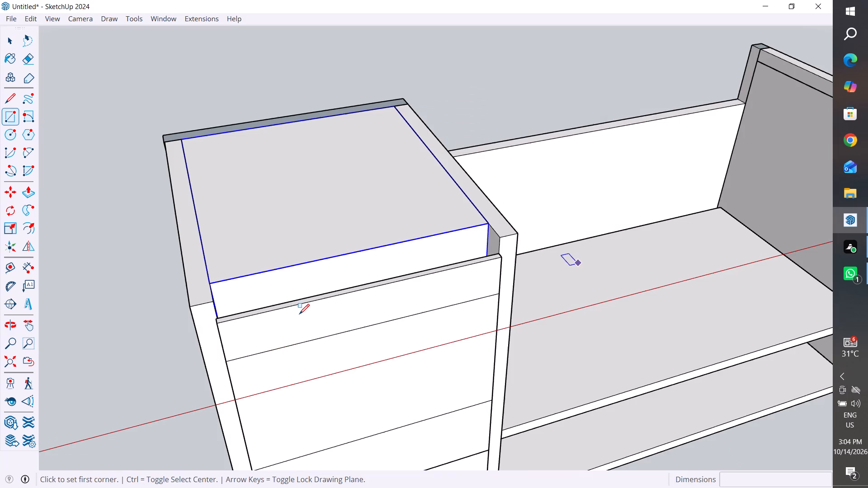
middle_click_drag(299, 314, 468, 276)
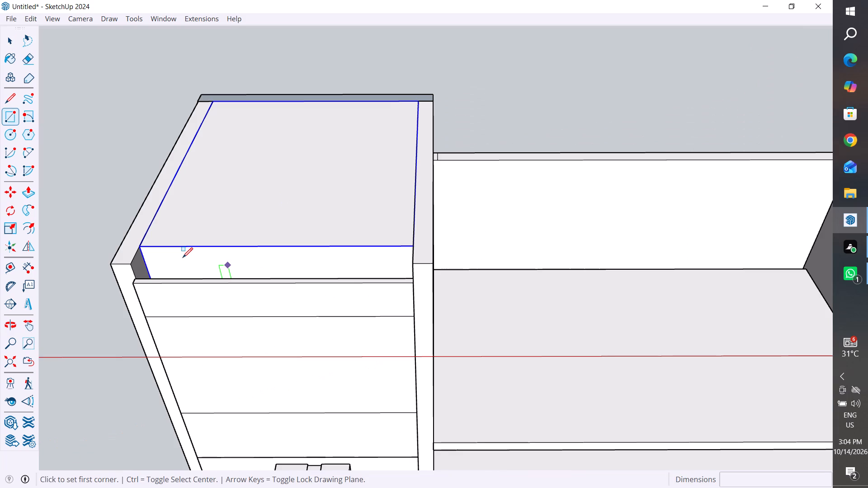
left_click(137, 278)
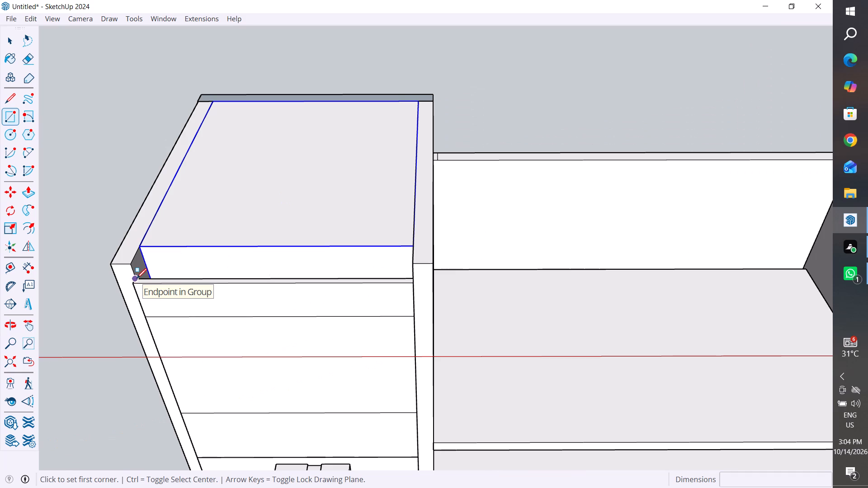
scroll(411, 265, "up", 2)
middle_click_drag(411, 265, 459, 329)
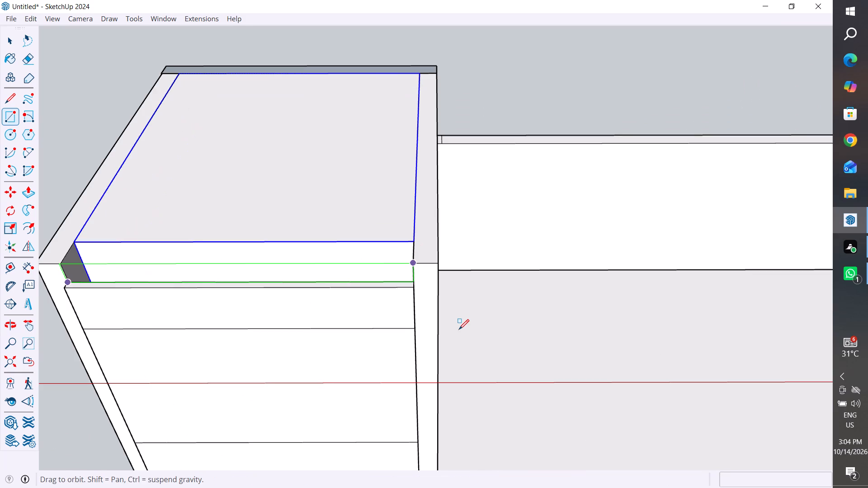
middle_click_drag(459, 329, 472, 338)
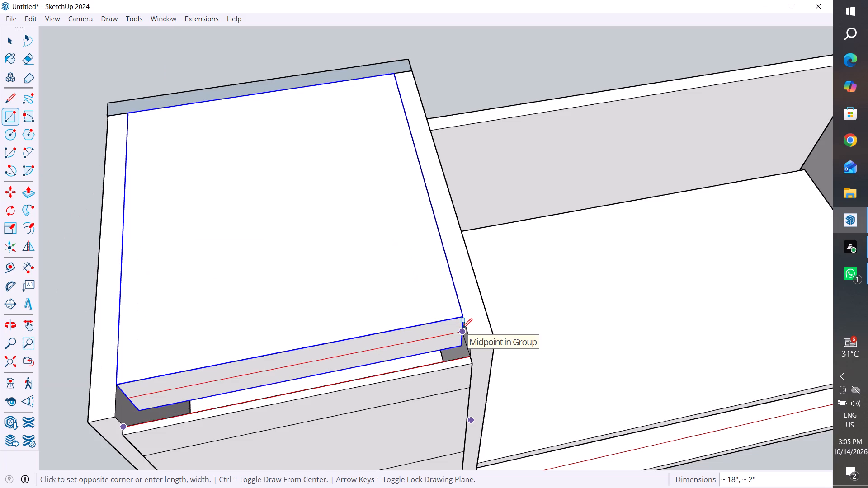
left_click(462, 328)
left_click(7, 42)
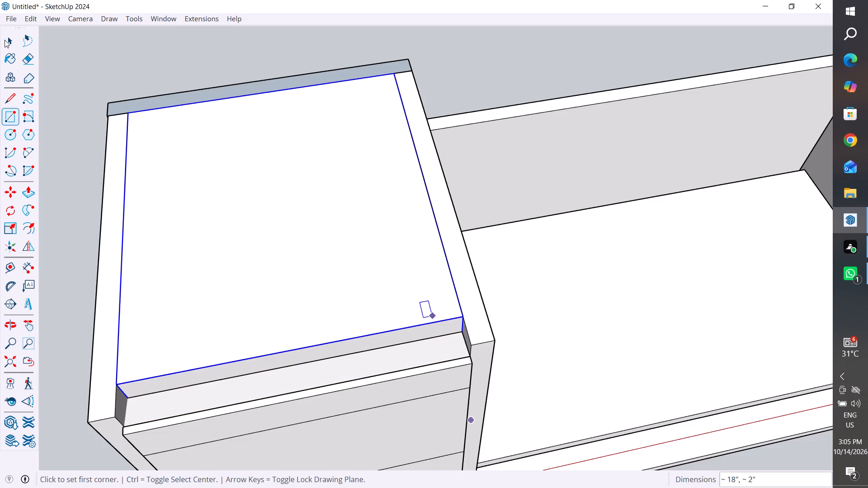
left_click(208, 69)
Examine the desk's underside and back, including the back panel's junction with the kneehole end panel.
scroll(288, 121, "down", 10)
middle_click_drag(343, 160, 551, 274)
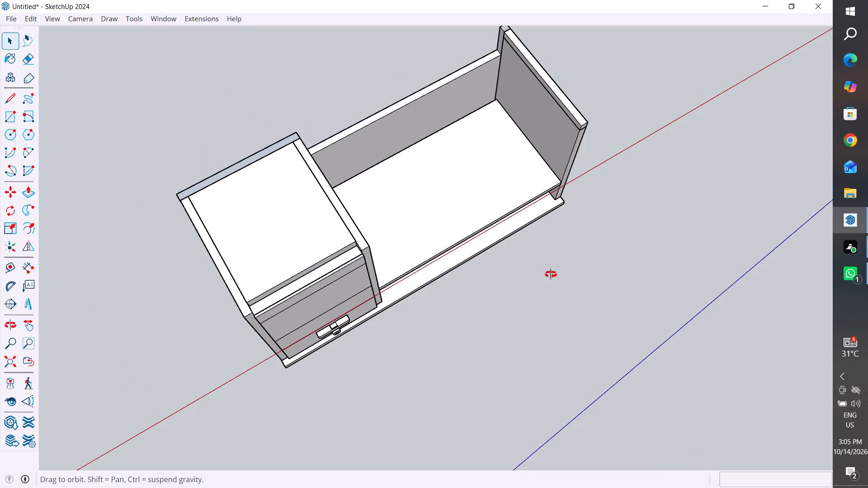
middle_click_drag(551, 274, 666, 330)
scroll(558, 351, "down", 4)
middle_click_drag(580, 356, 376, 326)
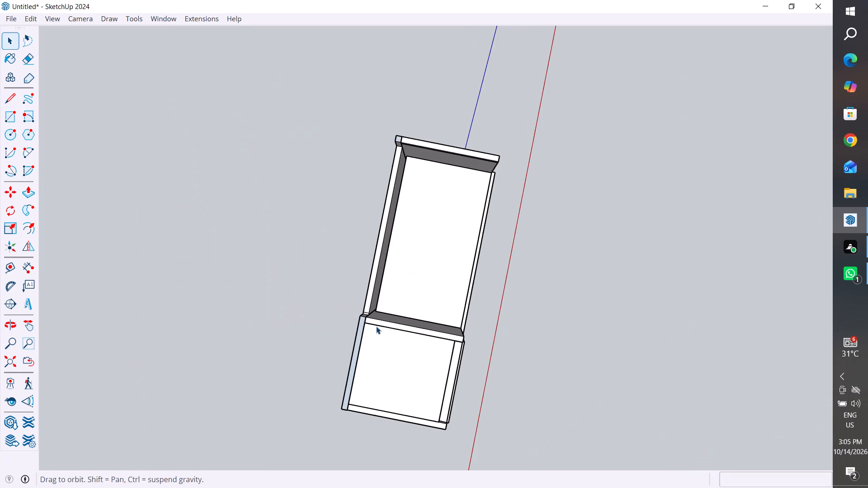
middle_click_drag(376, 326, 292, 218)
middle_click_drag(503, 237, 689, 328)
middle_click_drag(380, 320, 376, 326)
middle_click_drag(376, 326, 625, 100)
middle_click_drag(363, 336, 561, 190)
middle_click_drag(539, 170, 538, 169)
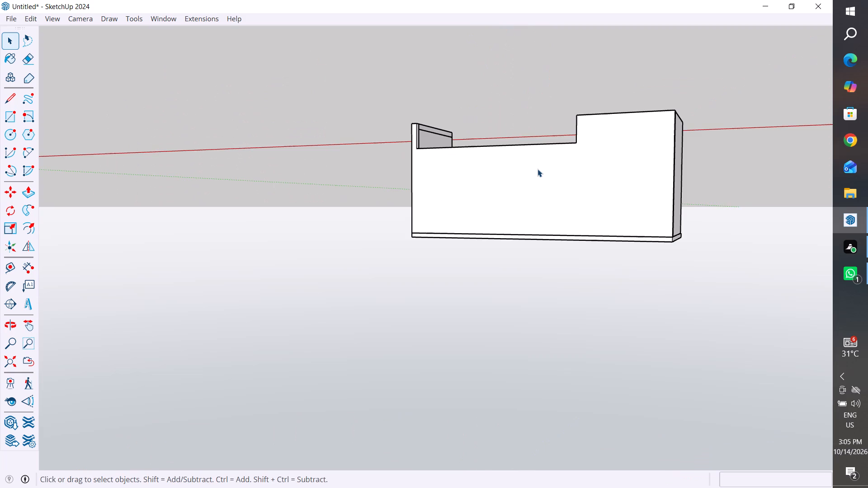
middle_click_drag(538, 169, 574, 485)
middle_click_drag(481, 202, 474, 433)
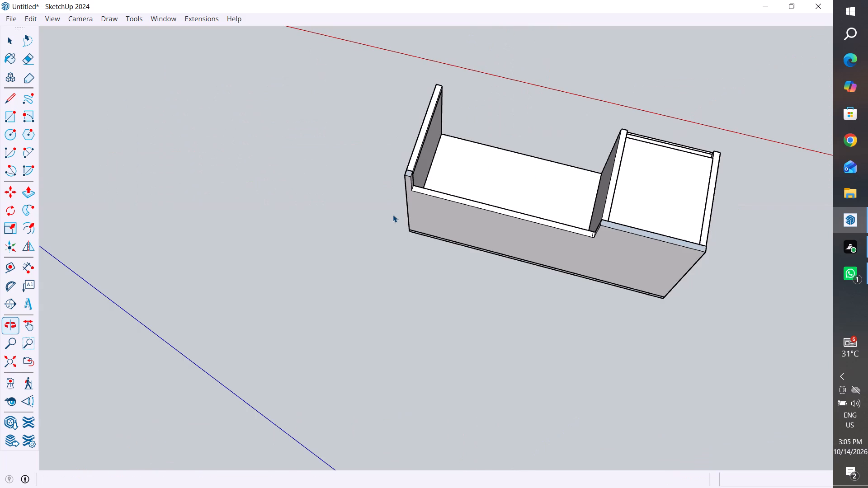
scroll(393, 215, "up", 13)
middle_click_drag(415, 273, 424, 257)
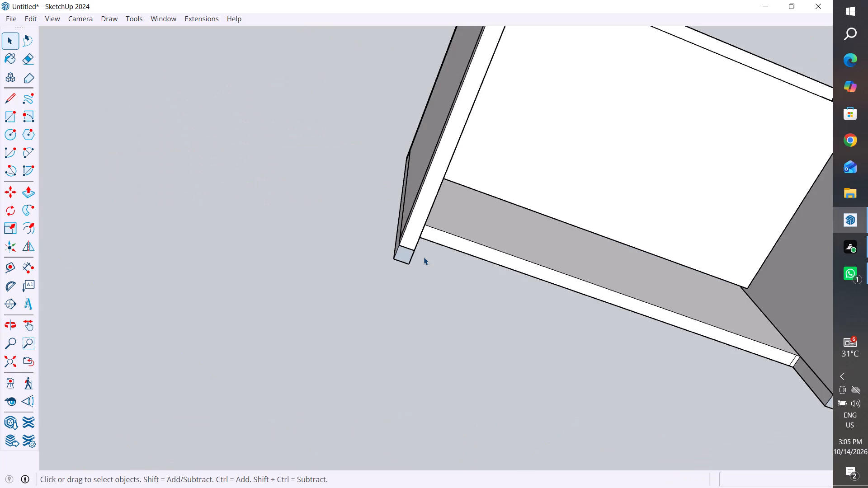
middle_click_drag(424, 257, 540, 298)
left_click(443, 269)
right_click(443, 269)
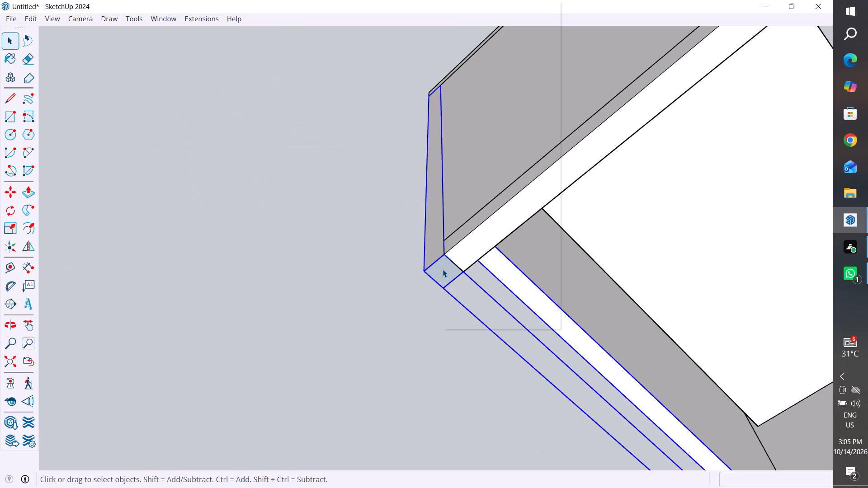
left_click(339, 258)
scroll(202, 341, "down", 6)
middle_click_drag(259, 194, 235, 181)
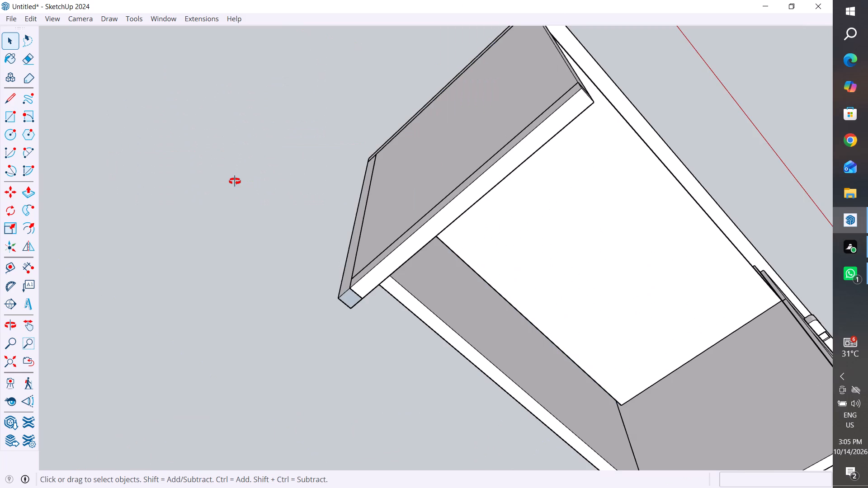
middle_click_drag(235, 181, 826, 405)
scroll(487, 76, "down", 1)
middle_click_drag(354, 282, 311, 448)
middle_click_drag(455, 351, 73, 386)
middle_click_drag(393, 309, 429, 369)
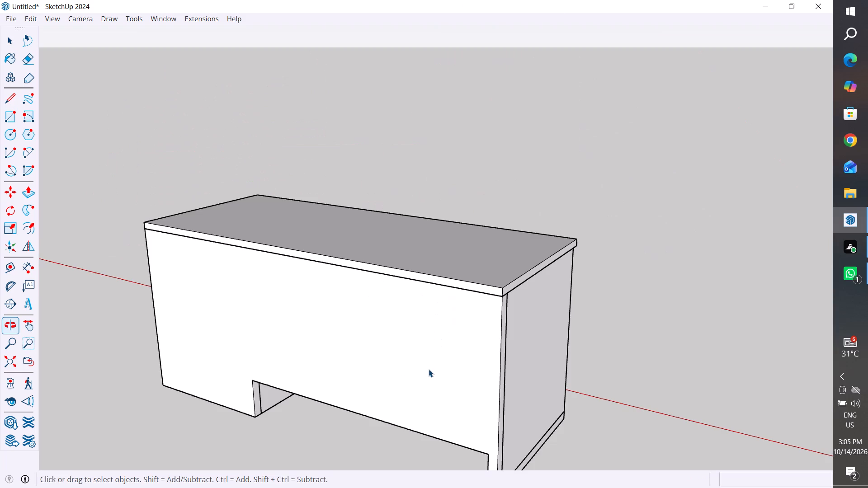
middle_click_drag(429, 369, 103, 293)
Push/Pull the bottom face of the pedestal's drawer front panel up 3" to the lowest horizontal dividing line.
scroll(432, 235, "up", 5)
scroll(521, 208, "up", 3)
left_click(518, 215)
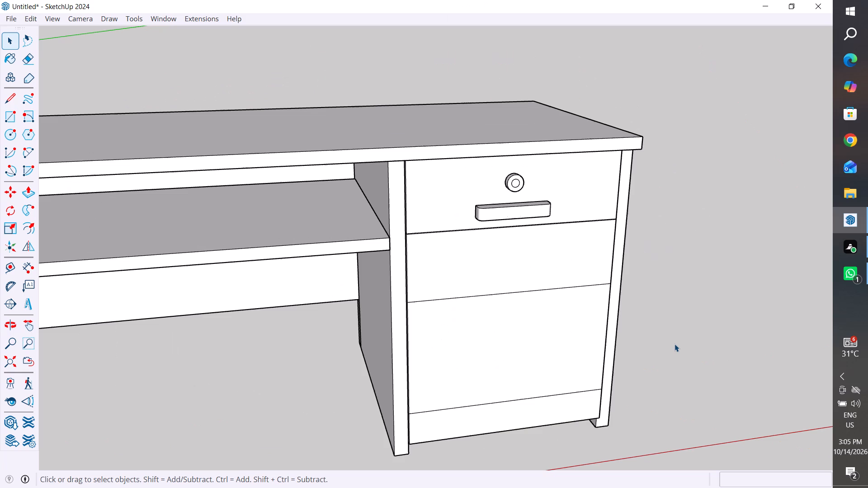
left_click(692, 311)
scroll(675, 344, "up", 1)
middle_click_drag(675, 344, 705, 114)
middle_click_drag(698, 145, 717, 245)
scroll(445, 417, "up", 3)
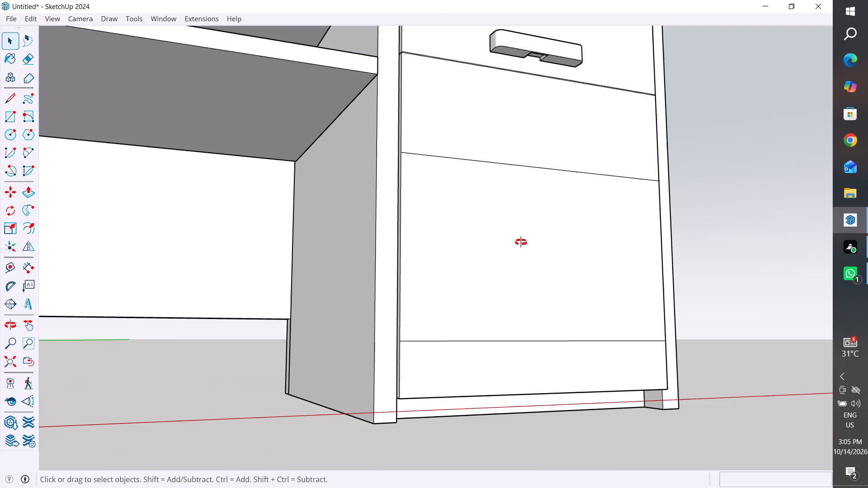
middle_click_drag(475, 378, 521, 242)
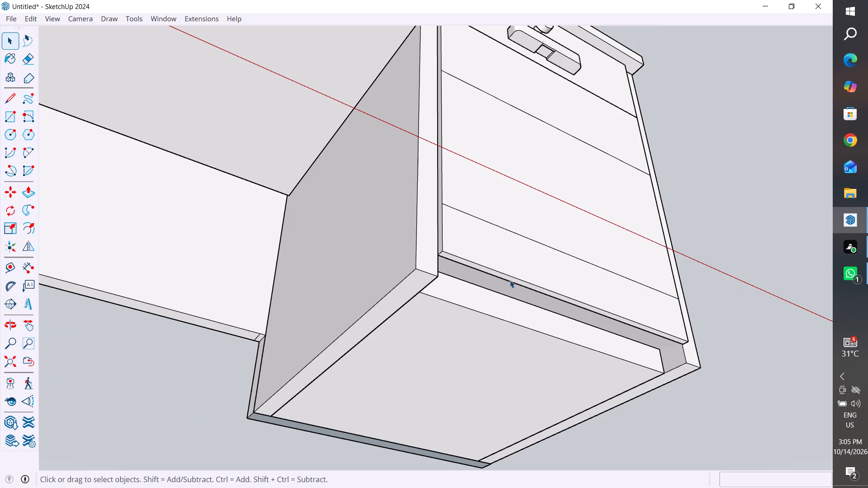
left_click(534, 287)
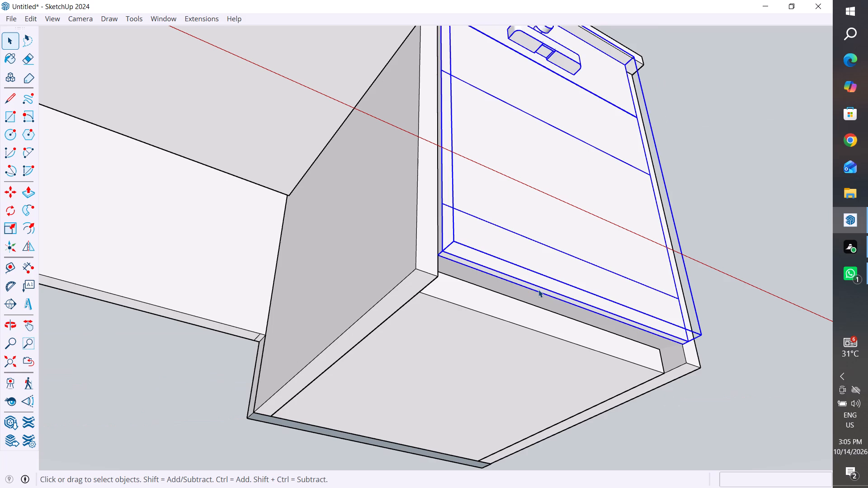
left_click(551, 293)
double_click(551, 293)
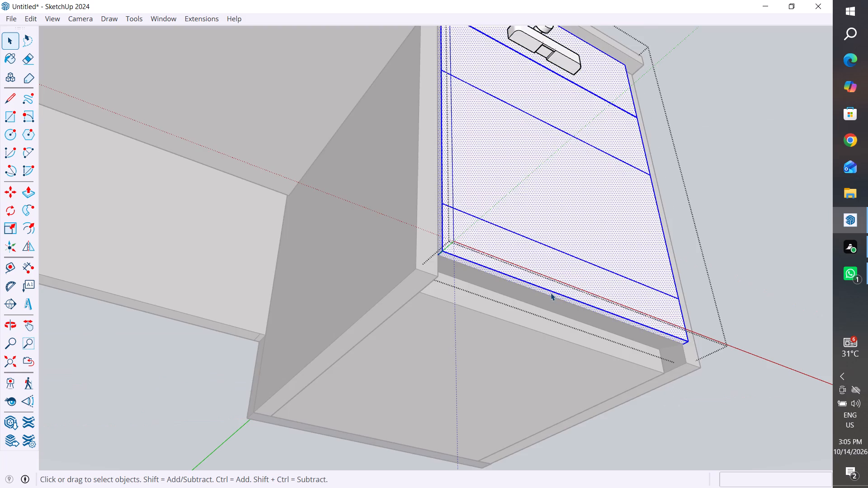
left_click(551, 293)
scroll(551, 293, "up", 5)
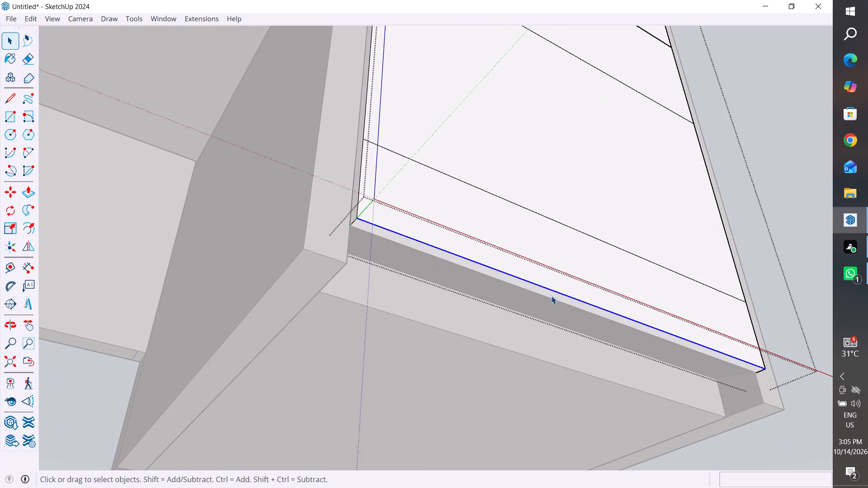
left_click(552, 295)
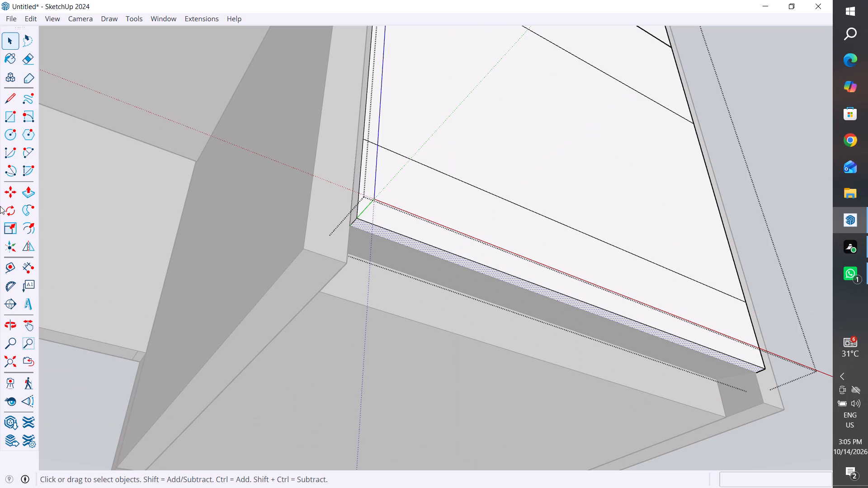
left_click(26, 197)
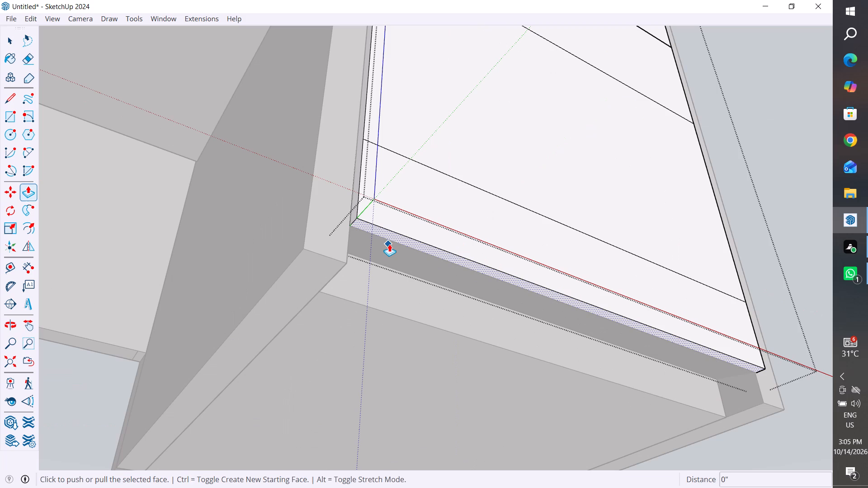
left_click(408, 238)
middle_click_drag(424, 192, 374, 393)
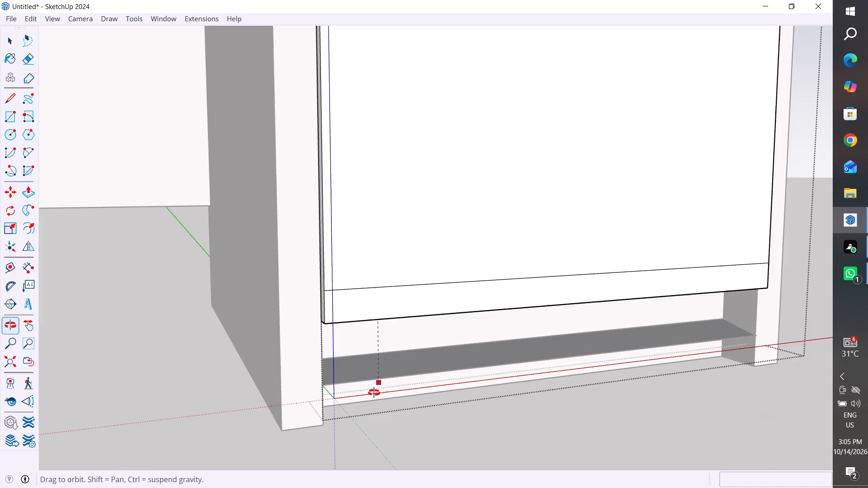
left_click(379, 284)
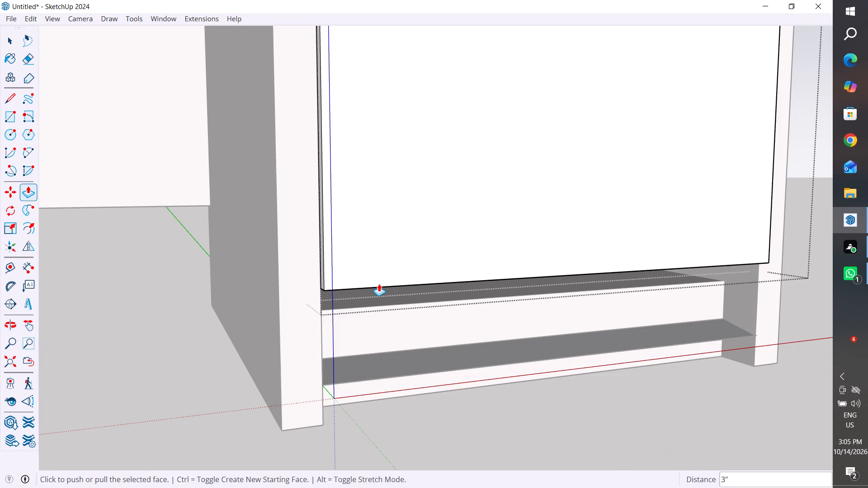
left_click(12, 48)
left_click(96, 293)
scroll(212, 340, "down", 5)
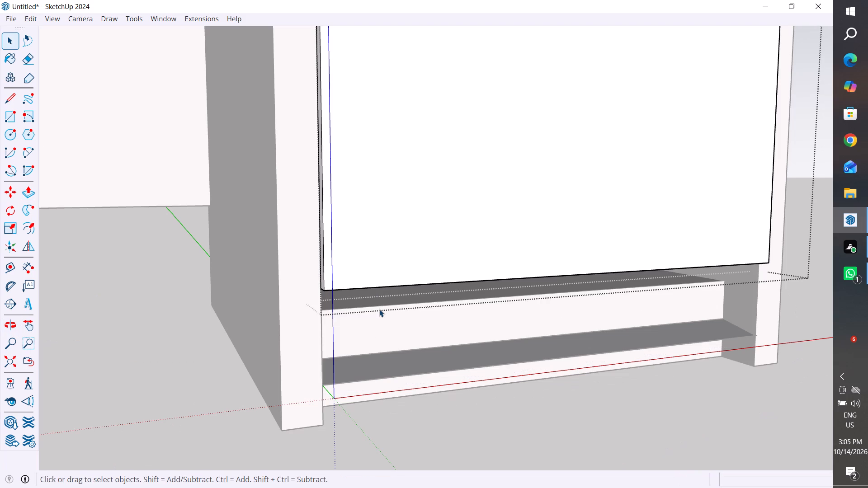
Delete the horizontal rectangle between the side panels in front of the plinth, along with its leftover edge across the plinth's front face.
middle_click_drag(379, 309, 379, 309)
middle_click_drag(379, 309, 408, 297)
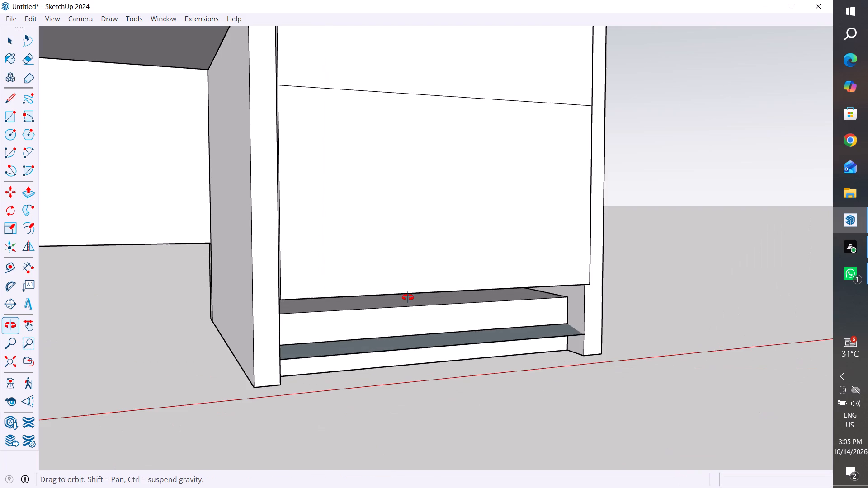
middle_click_drag(408, 297, 630, 185)
left_click(549, 314)
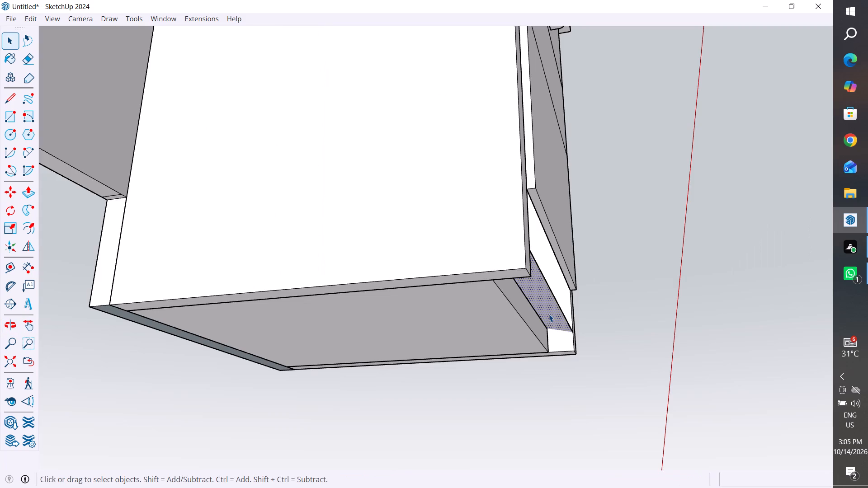
key("Delete")
left_click(556, 300)
key("Delete")
middle_click_drag(654, 308, 556, 300)
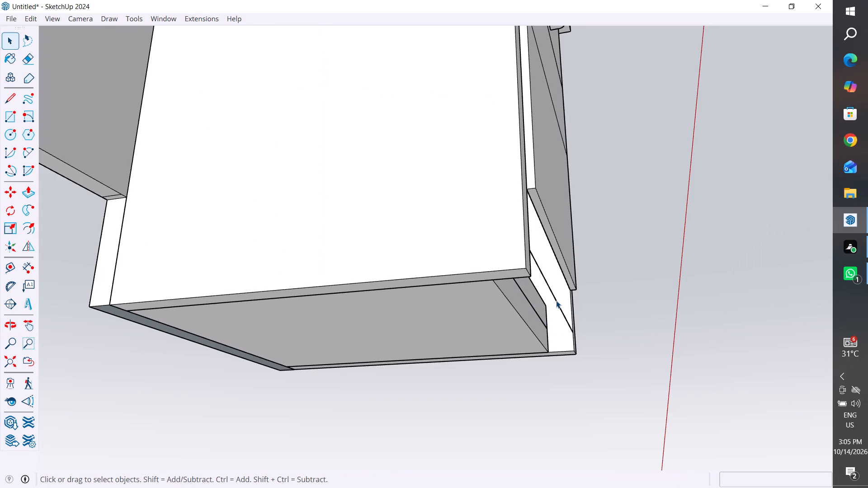
middle_click_drag(556, 300, 494, 343)
left_click(537, 312)
key("Delete")
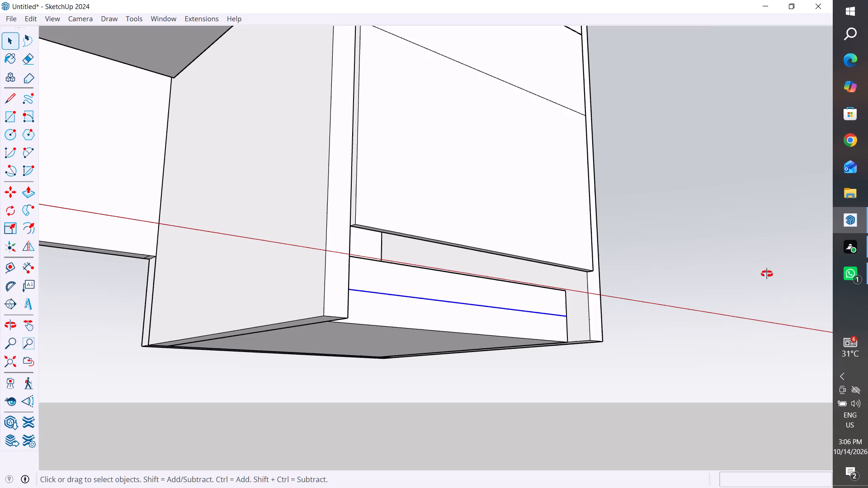
Push/Pull the base plinth's front face forward about 2" until it is flush with the front edges of the side panels.
middle_click_drag(683, 325, 767, 274)
scroll(561, 259, "up", 2)
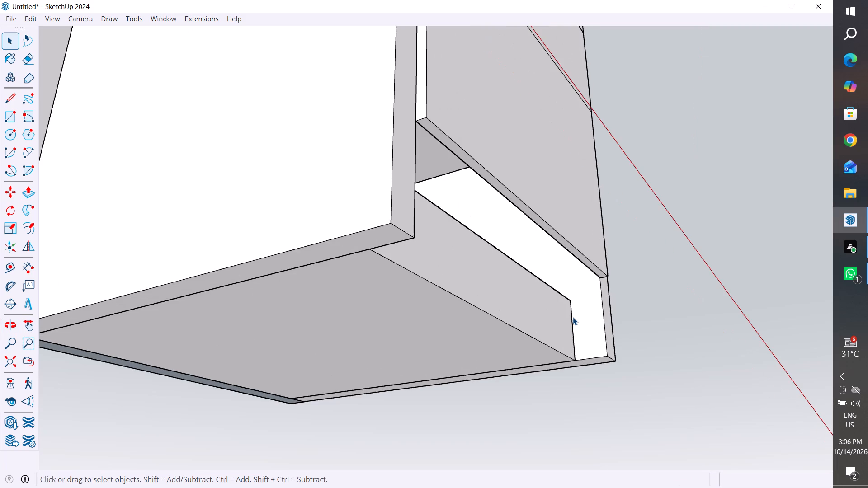
left_click(548, 323)
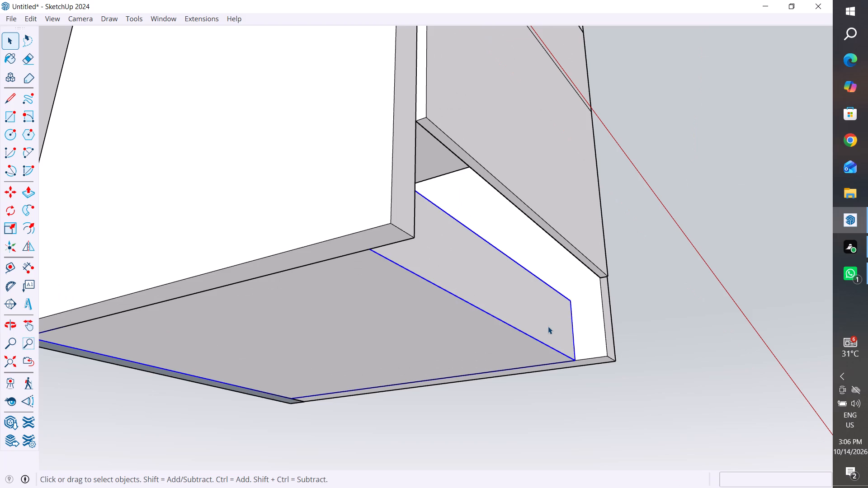
triple_click(548, 326)
left_click(548, 326)
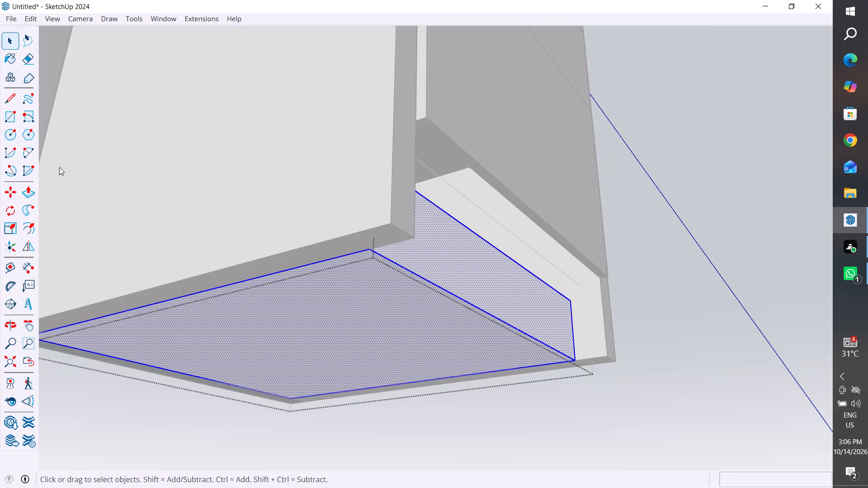
left_click(30, 194)
left_click(553, 316)
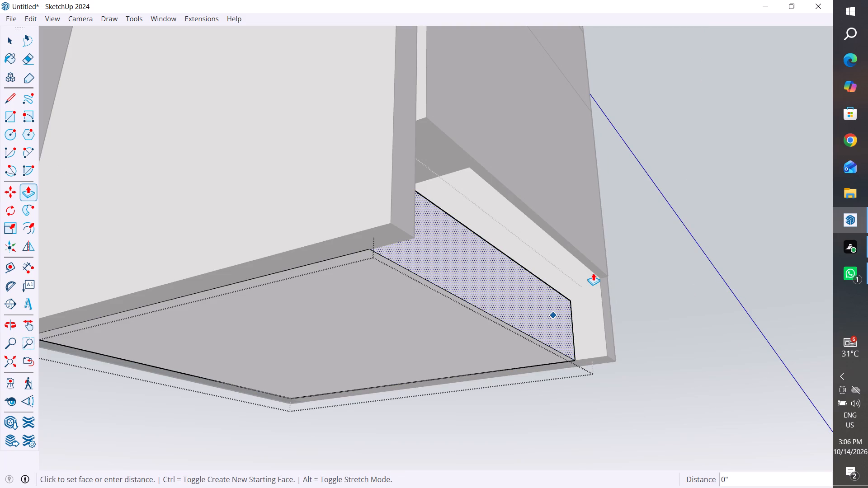
scroll(593, 273, "up", 4)
left_click(605, 305)
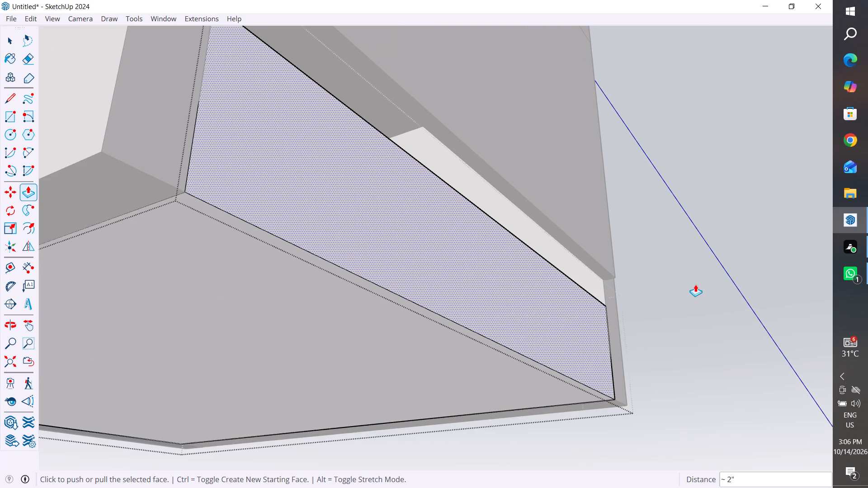
middle_click_drag(644, 328, 469, 487)
scroll(700, 259, "up", 3)
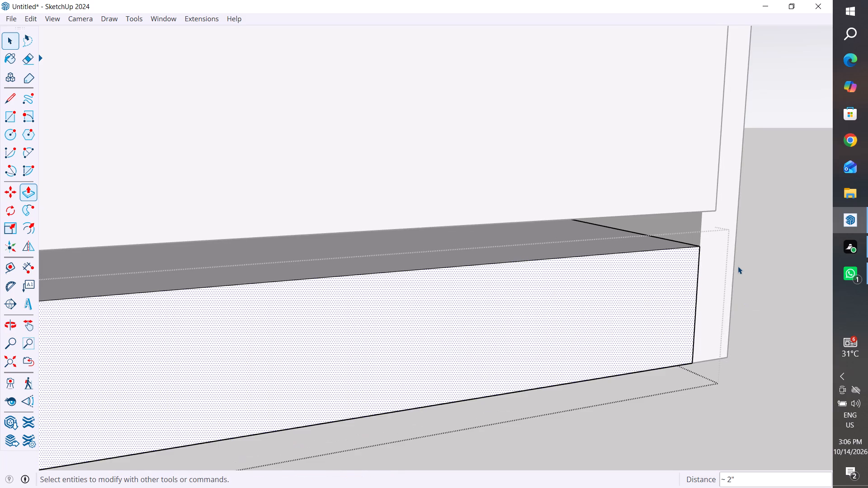
left_click(10, 38)
left_click(755, 252)
Push/Pull the bottom face of the pedestal's drawer front panel down 1" to the plinth's top edge.
middle_click_drag(732, 279, 747, 248)
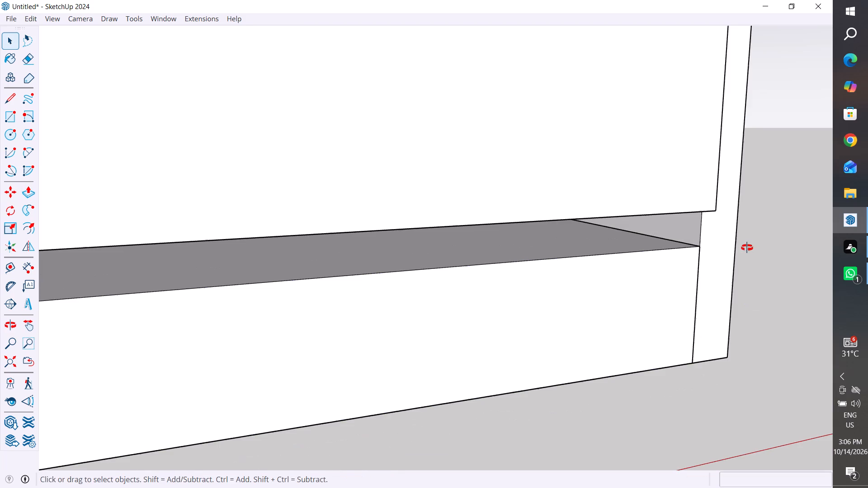
middle_click_drag(747, 248, 758, 231)
middle_click_drag(708, 267, 790, 245)
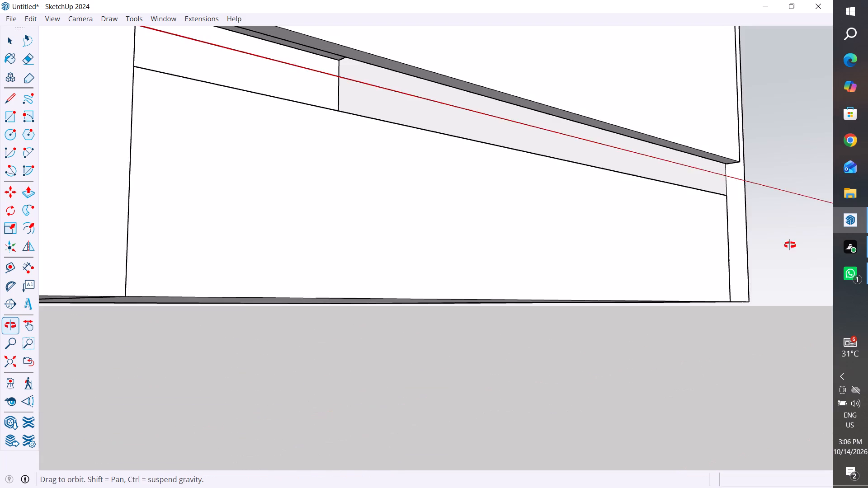
middle_click_drag(790, 245, 790, 245)
scroll(676, 194, "down", 4)
middle_click_drag(662, 210, 656, 206)
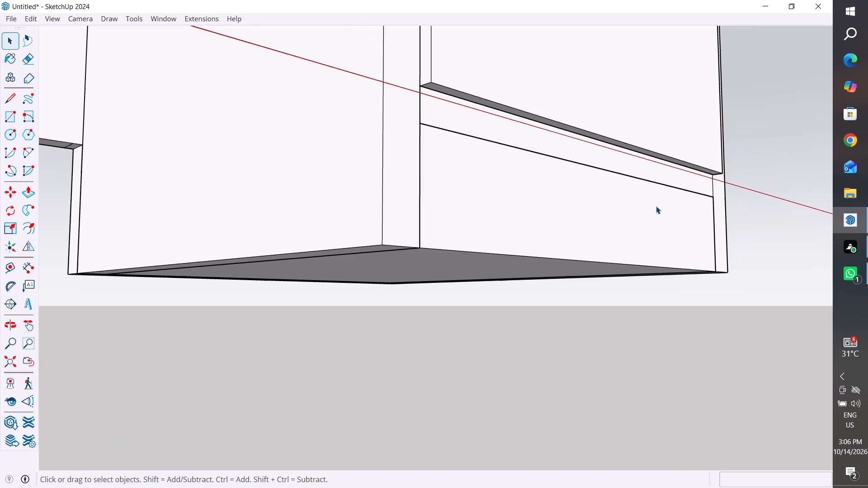
middle_click_drag(656, 206, 713, 221)
scroll(696, 183, "up", 3)
scroll(697, 178, "down", 3)
scroll(532, 91, "up", 3)
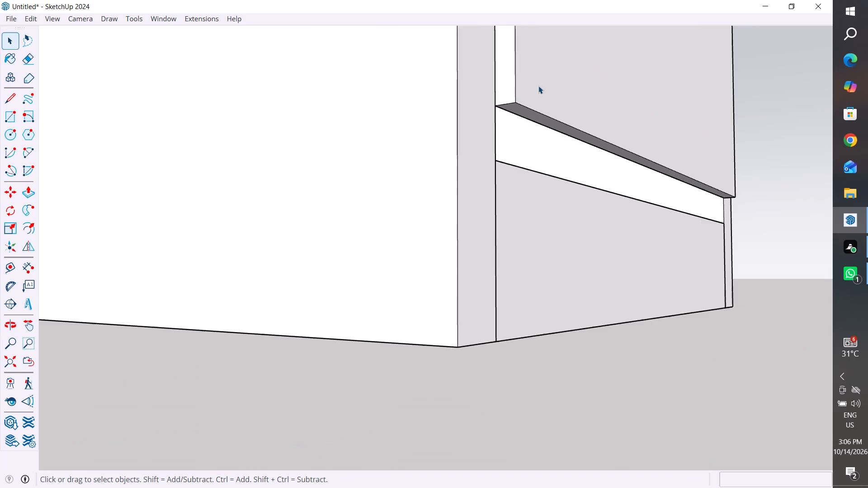
scroll(533, 99, "up", 4)
left_click(518, 111)
double_click(521, 116)
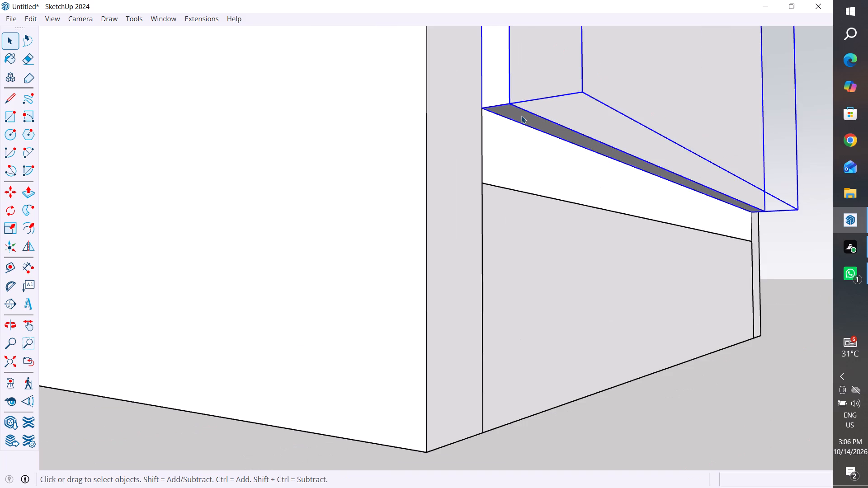
left_click(521, 116)
left_click(521, 116)
left_click(515, 111)
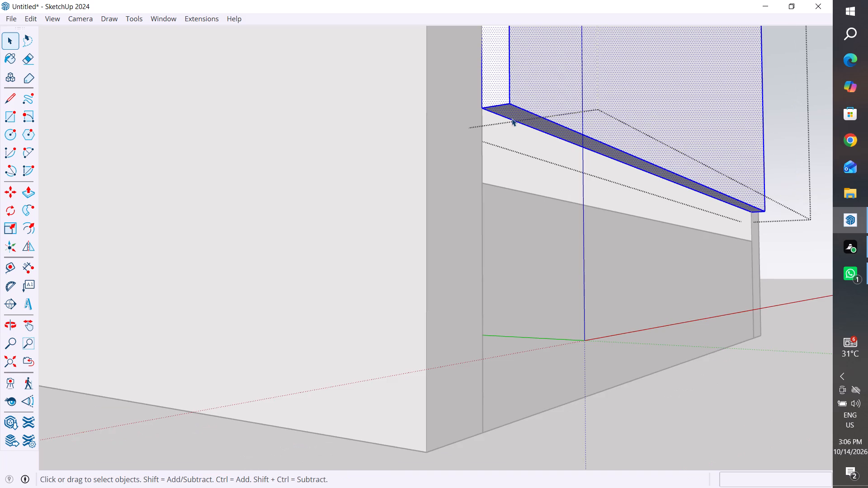
left_click(28, 191)
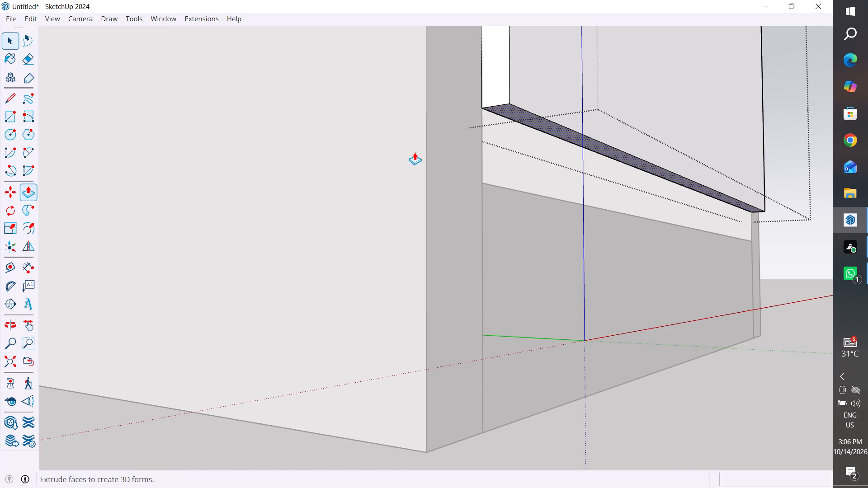
left_click(500, 110)
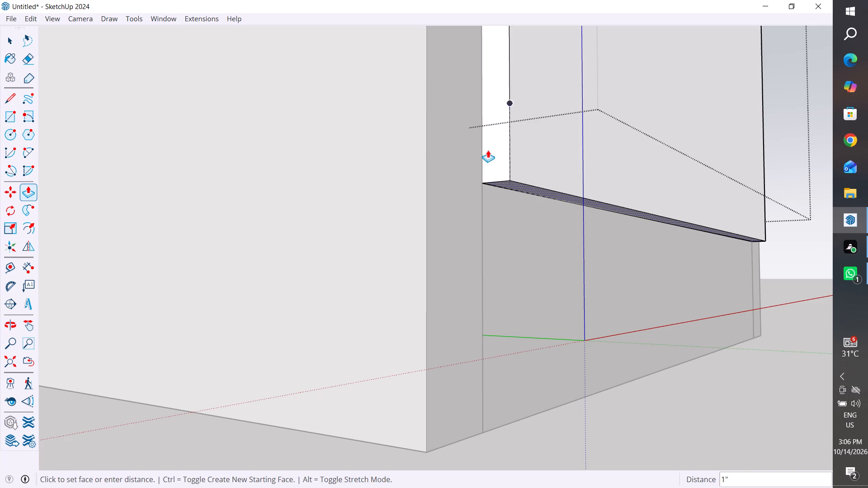
left_click(491, 177)
scroll(576, 197, "down", 13)
middle_click_drag(695, 209, 602, 297)
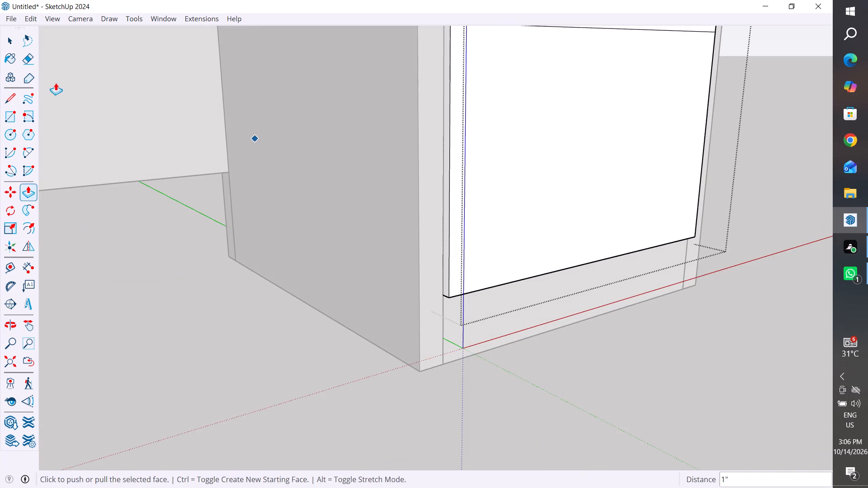
left_click(14, 40)
left_click(136, 266)
Examine the drawer pedestal and plinth from the front, and the whole desk from the front and side.
scroll(217, 298, "down", 6)
middle_click_drag(429, 306, 348, 308)
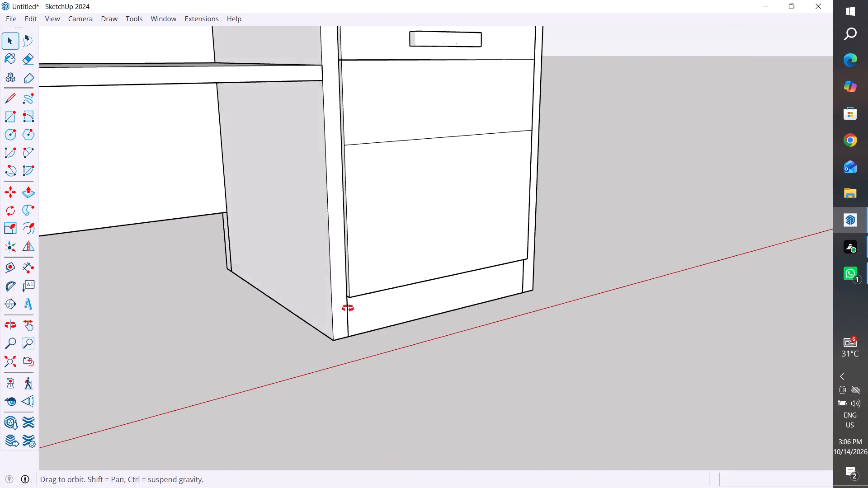
middle_click_drag(348, 308, 253, 310)
scroll(481, 376, "down", 5)
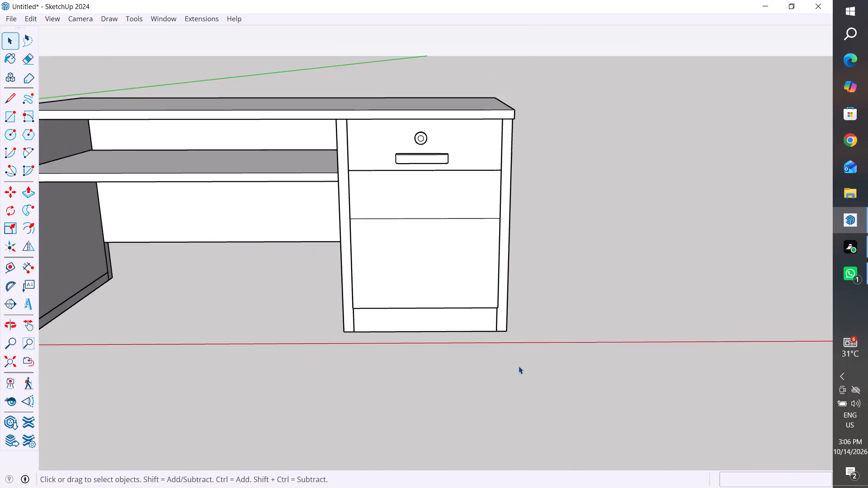
scroll(519, 366, "down", 6)
middle_click_drag(466, 393, 570, 370)
scroll(577, 234, "up", 3)
scroll(601, 241, "down", 3)
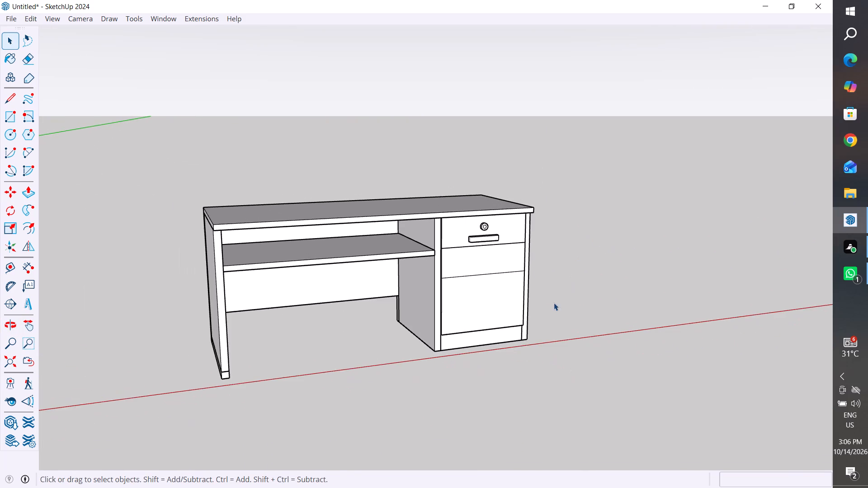
middle_click_drag(566, 314, 722, 314)
left_click(587, 246)
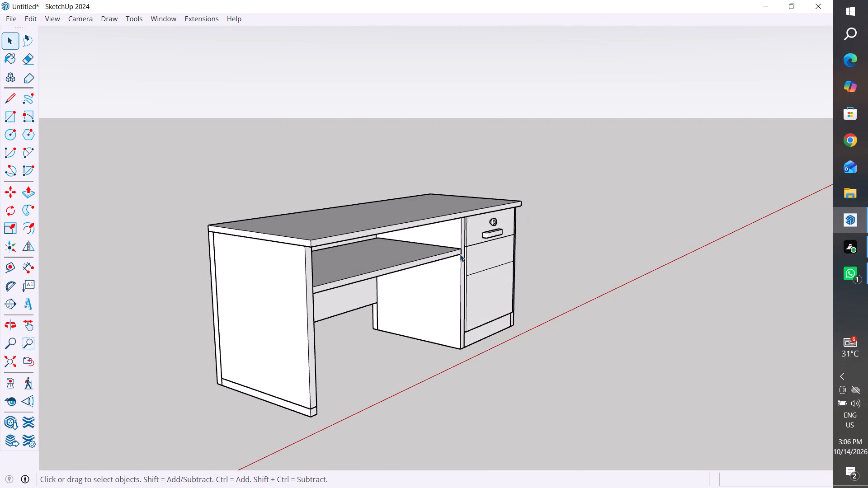
Move the drawer front group, with its handle and lock, 5" straight out from the pedestal.
scroll(467, 242, "up", 4)
left_click(500, 234)
right_click(500, 234)
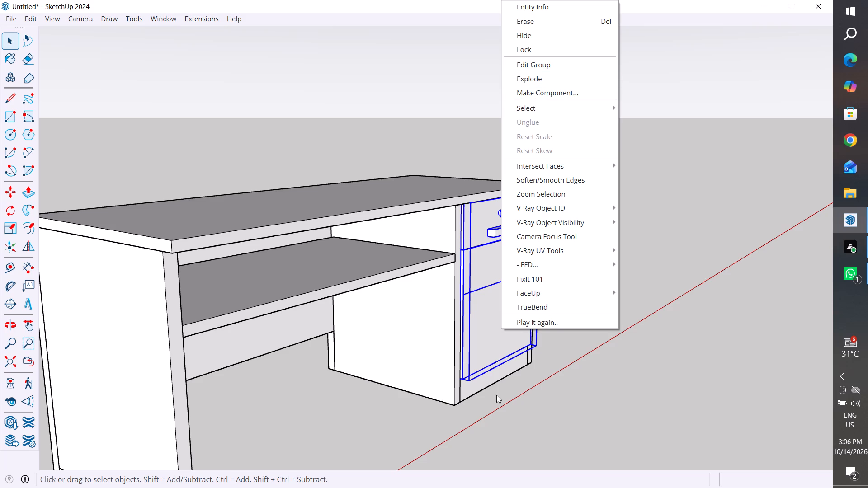
left_click(576, 400)
left_click(477, 350)
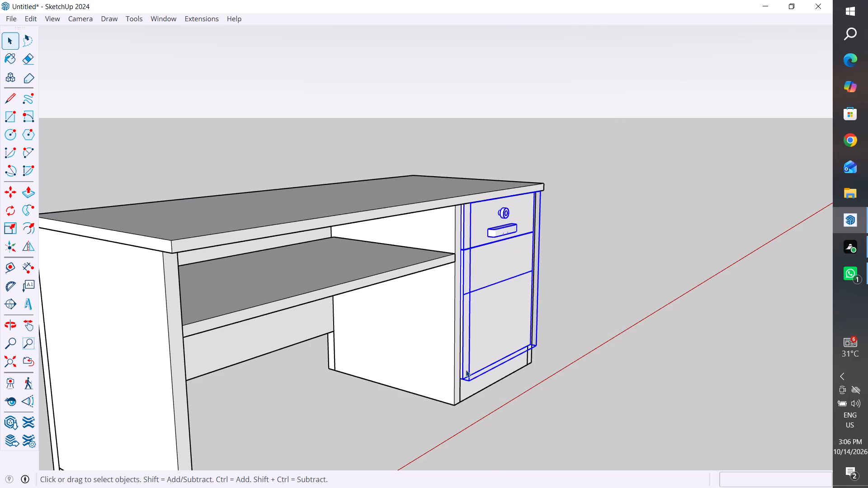
key("m")
left_click(472, 382)
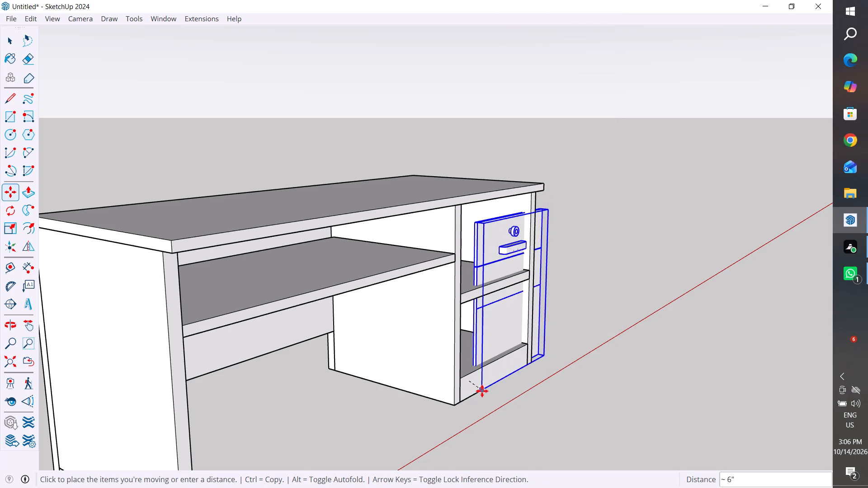
middle_click_drag(486, 387, 597, 385)
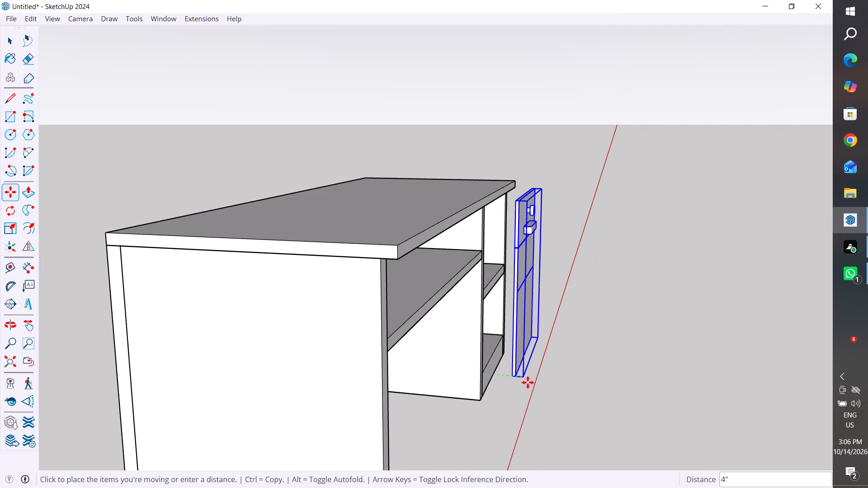
left_click(533, 382)
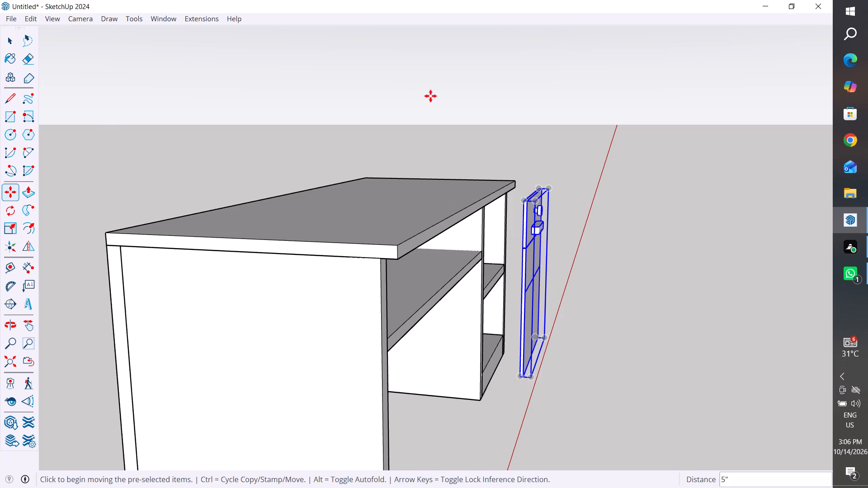
left_click(12, 42)
left_click(539, 155)
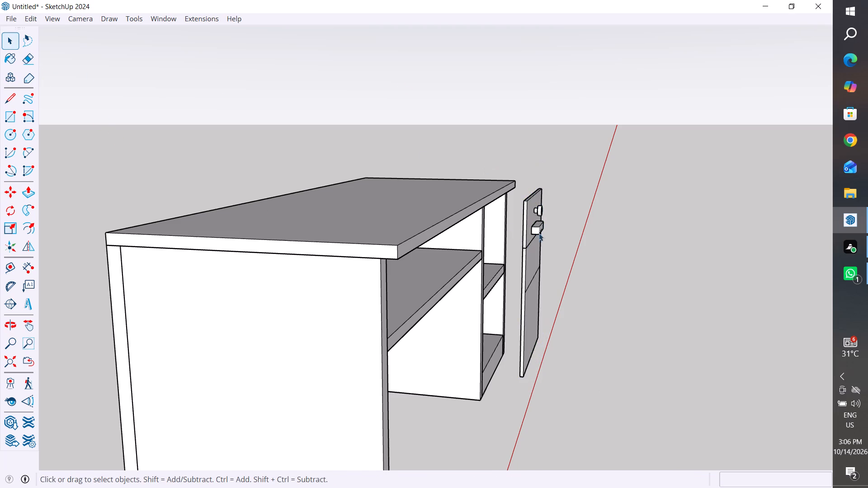
Explode the drawer front group so that its panel, handle and lock are separate objects.
scroll(531, 244, "up", 9)
left_click(545, 206)
right_click(545, 206)
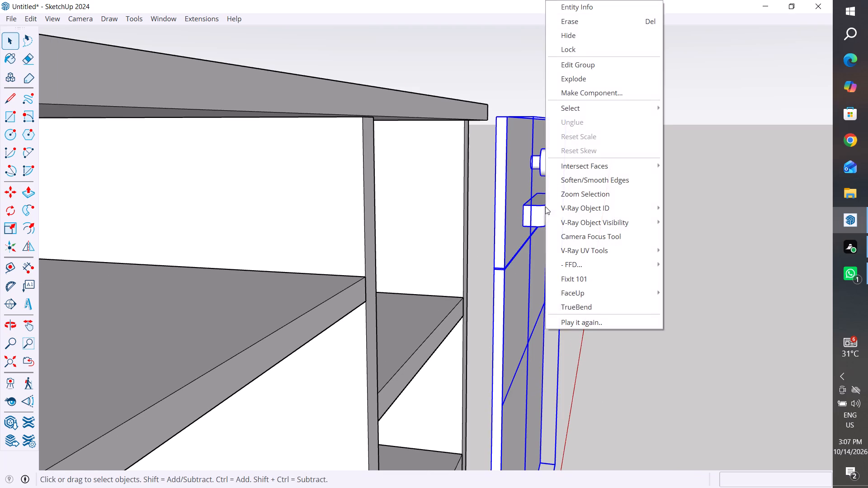
left_click(581, 76)
left_click(603, 246)
Copy the drawer handle 11" away from the drawer front into the open space in front of it.
left_click(529, 213)
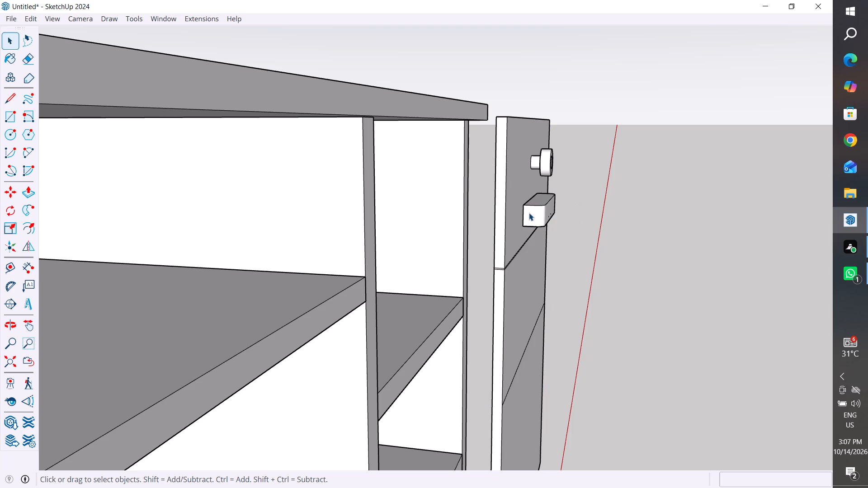
key("m")
left_click(523, 208)
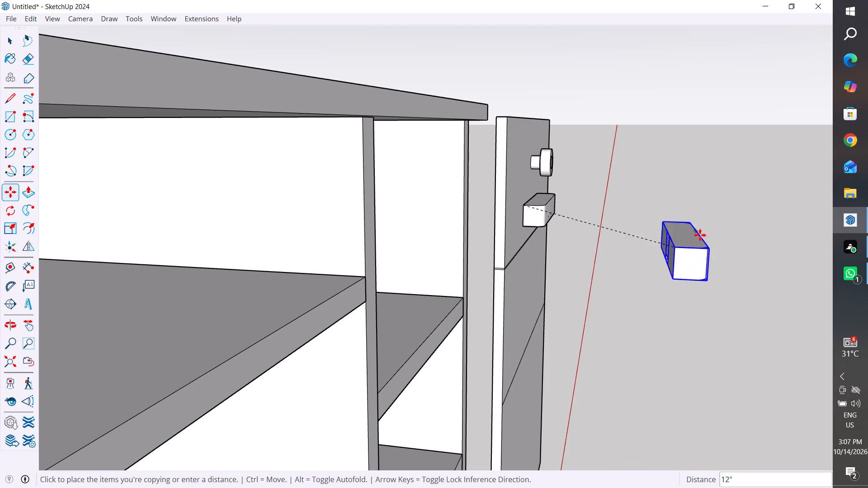
left_click(768, 213)
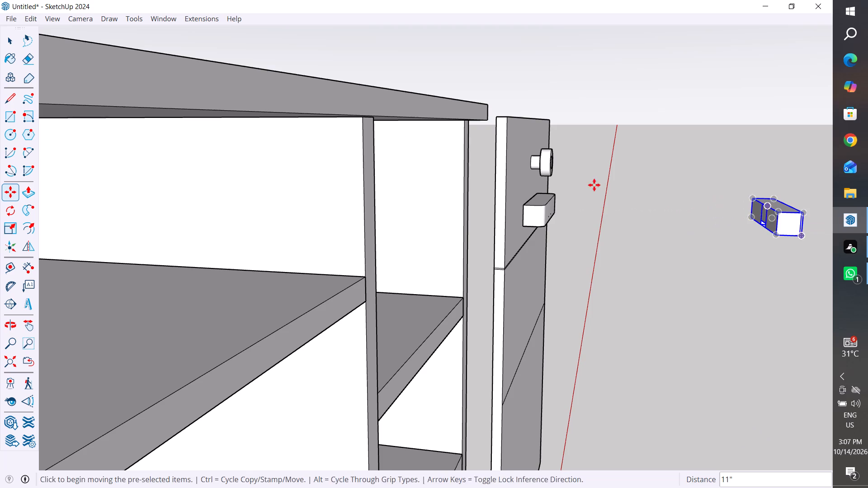
Flatten the handle copy in the open space by scaling its height to 0.38, keeping its underside in place.
left_click(14, 39)
scroll(491, 236, "down", 4)
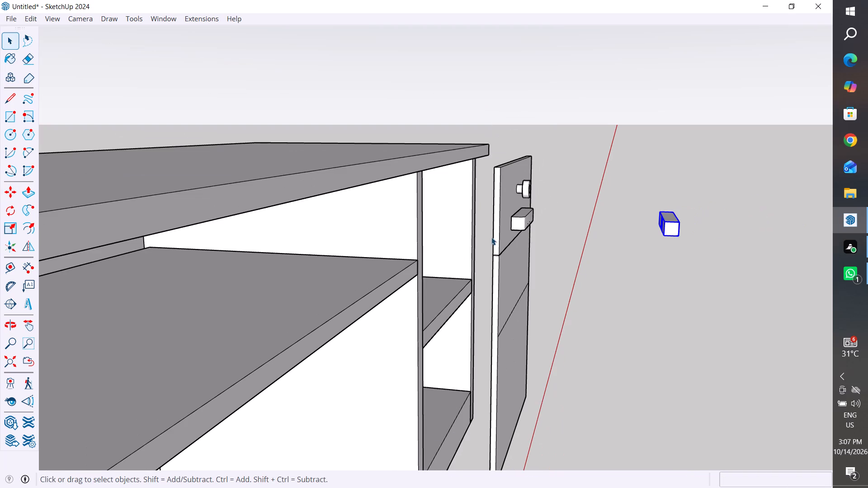
middle_click_drag(773, 221, 549, 224)
middle_click_drag(673, 308, 754, 326)
left_click(647, 312)
scroll(624, 215, "up", 3)
left_click(631, 243)
left_click(643, 265)
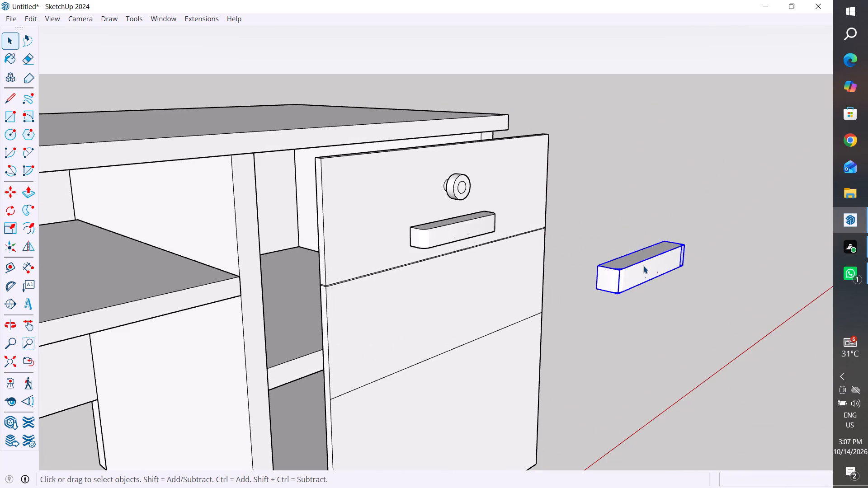
key("s")
scroll(610, 283, "up", 4)
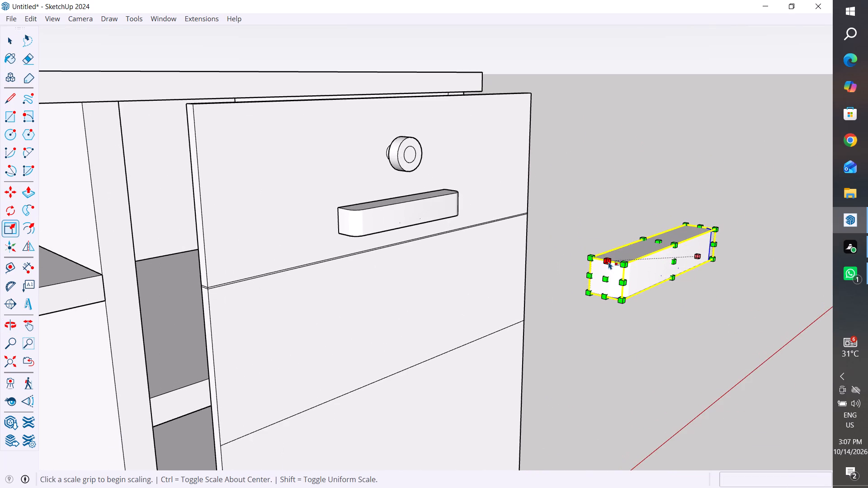
scroll(612, 267, "up", 9)
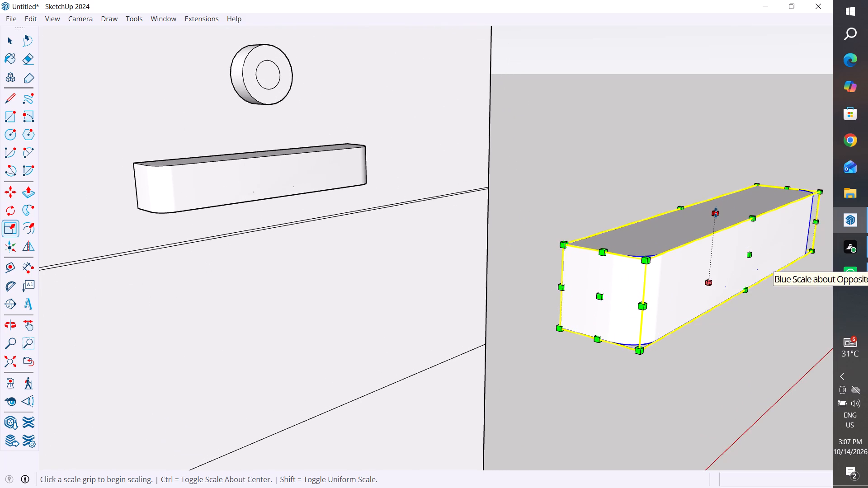
left_click_drag(716, 212, 714, 249)
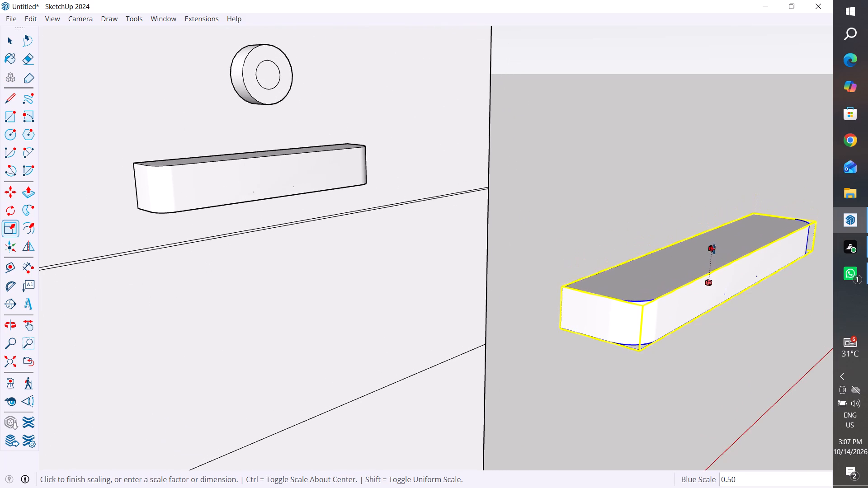
left_click_drag(714, 249, 720, 258)
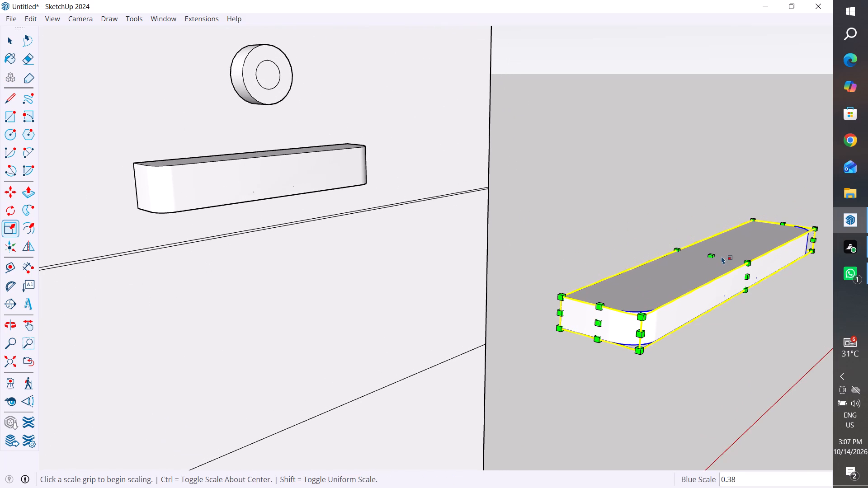
left_click(14, 41)
left_click(614, 162)
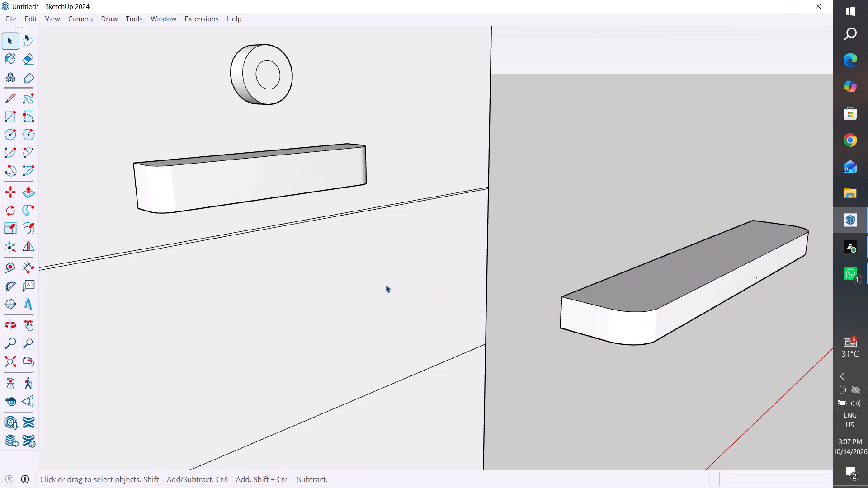
Delete the original thick handle from the top drawer front.
left_click(299, 169)
key("Delete")
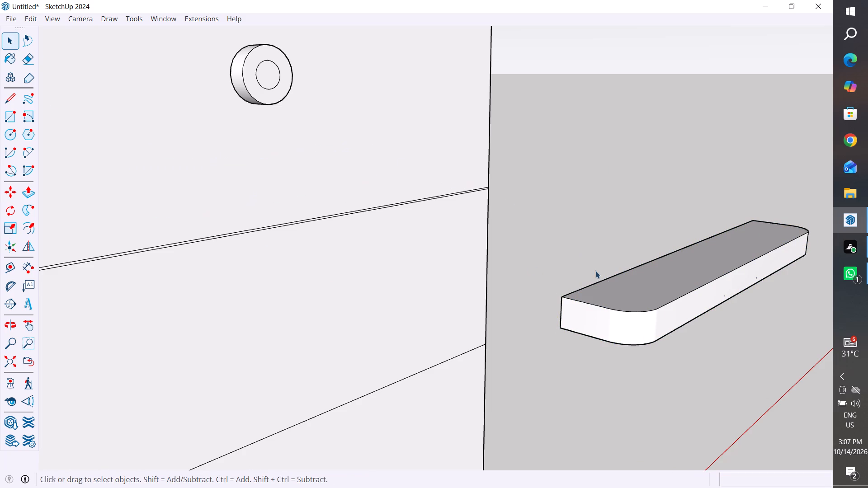
Copy the flattened handle about 10" from the open space onto the top drawer front, below the lock.
middle_click_drag(622, 324, 638, 83)
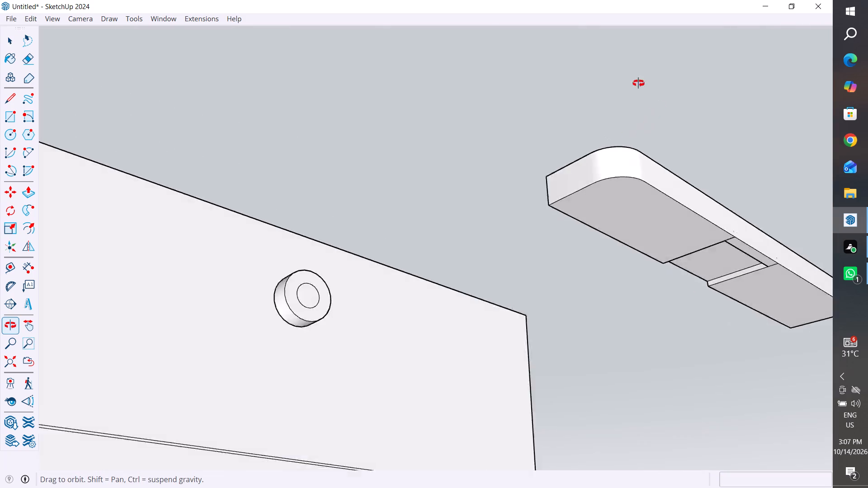
middle_click_drag(638, 83, 523, 360)
left_click(588, 363)
scroll(735, 232, "down", 6)
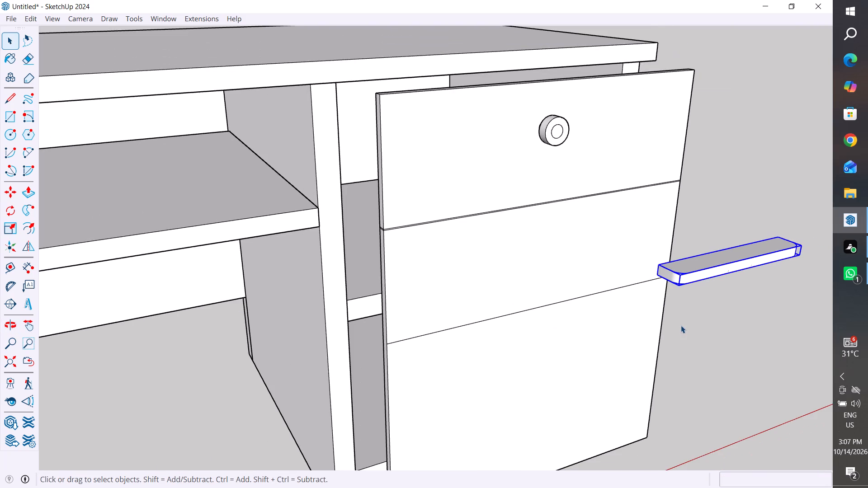
key("m")
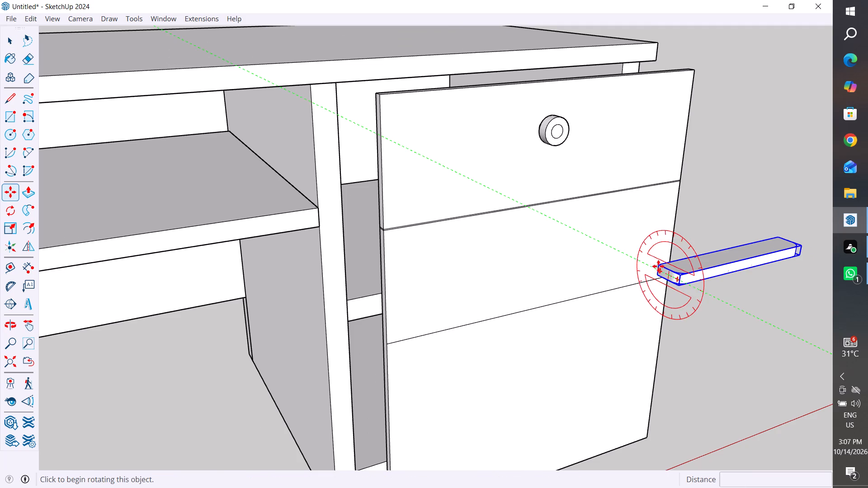
left_click(657, 264, "ctrl")
middle_click_drag(514, 167, 591, 236)
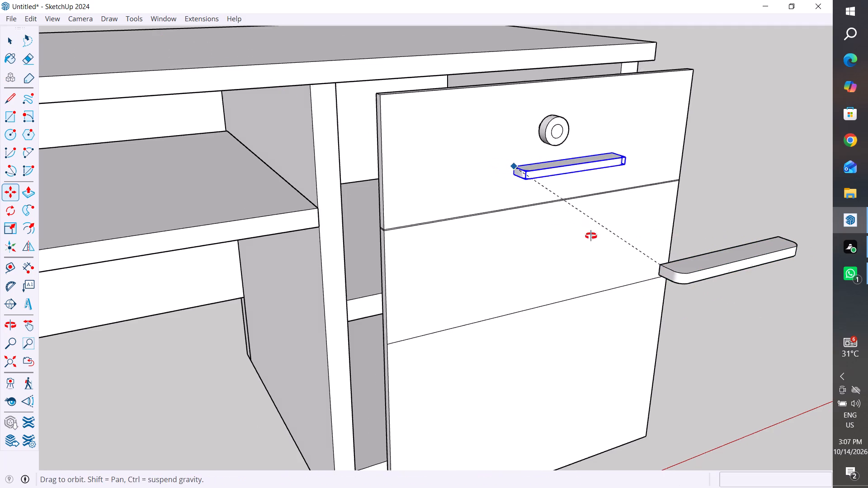
middle_click_drag(591, 236, 693, 294)
scroll(510, 162, "up", 3)
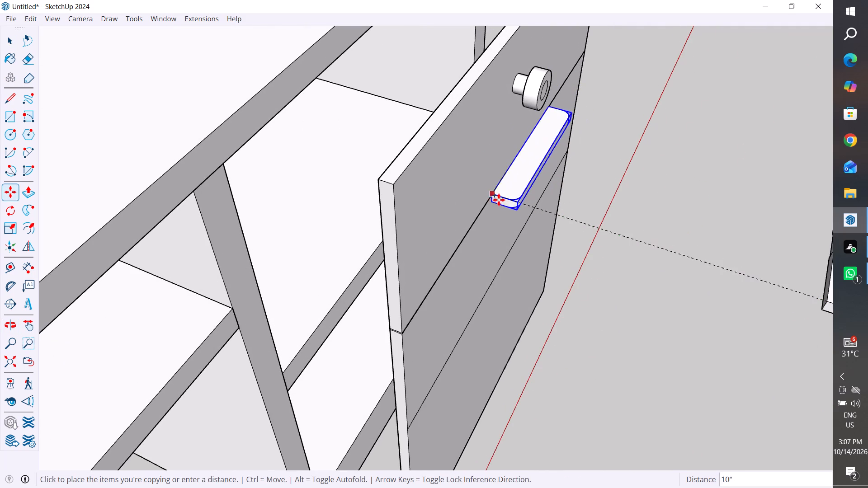
left_click(500, 203)
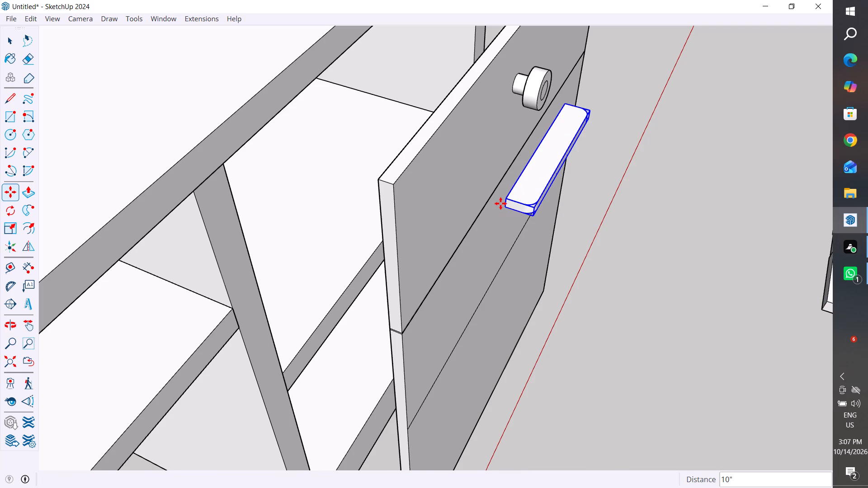
left_click(13, 40)
Move the copied handle about 1" back so that its rear edge sits against the top drawer front.
scroll(557, 369, "down", 5)
middle_click_drag(590, 329, 668, 225)
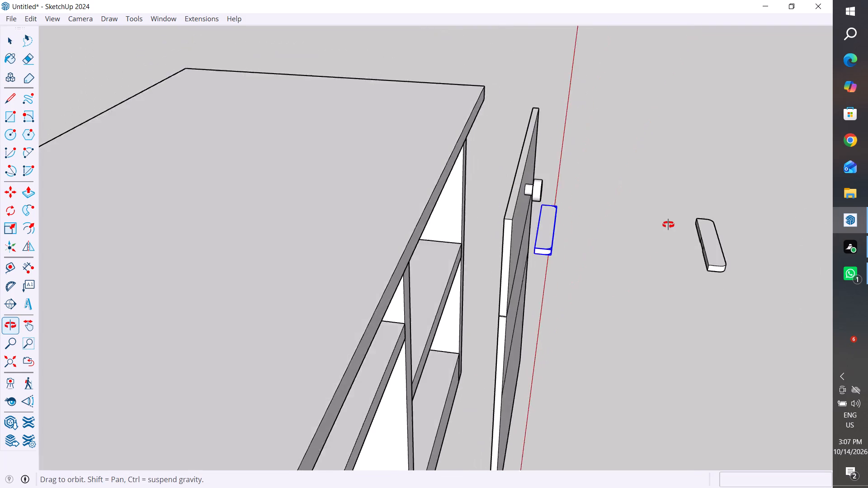
middle_click_drag(668, 225, 554, 136)
scroll(533, 262, "up", 3)
middle_click_drag(542, 263, 637, 287)
scroll(536, 254, "up", 3)
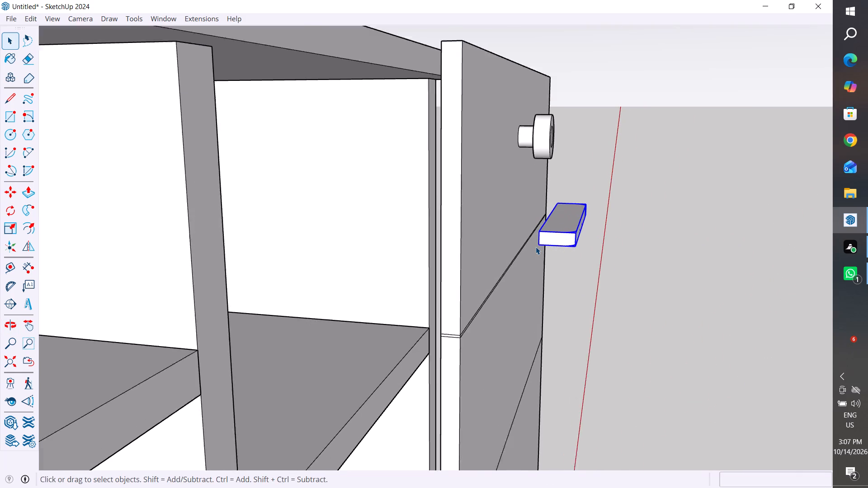
scroll(536, 247, "up", 1)
key("m")
scroll(525, 238, "up", 2)
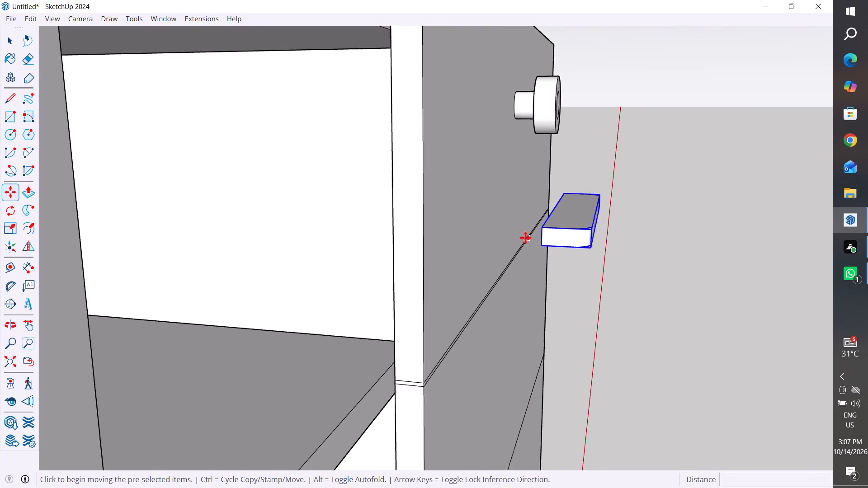
scroll(525, 238, "up", 1)
left_click(548, 225)
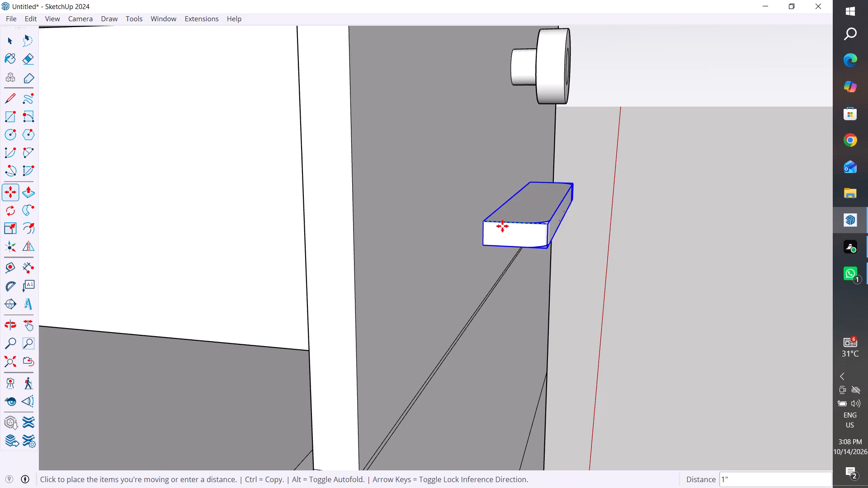
left_click(481, 225)
scroll(481, 225, "down", 13)
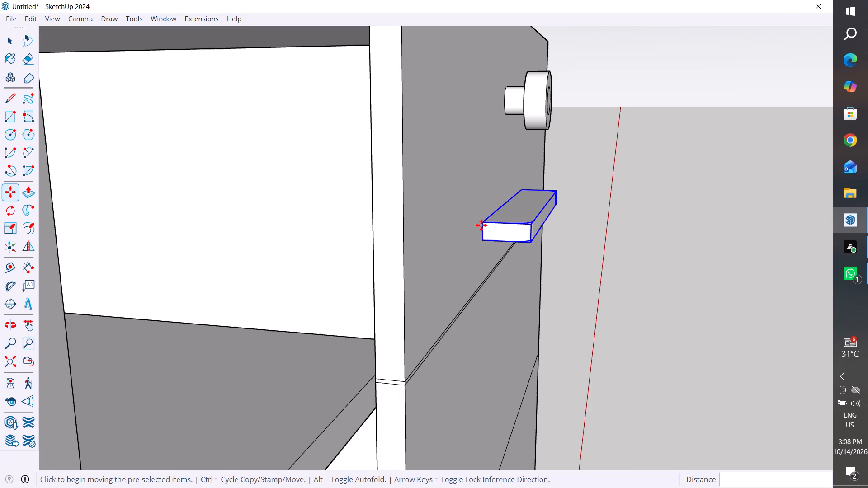
middle_click_drag(566, 232, 207, 284)
scroll(329, 280, "down", 4)
middle_click_drag(425, 281, 20, 51)
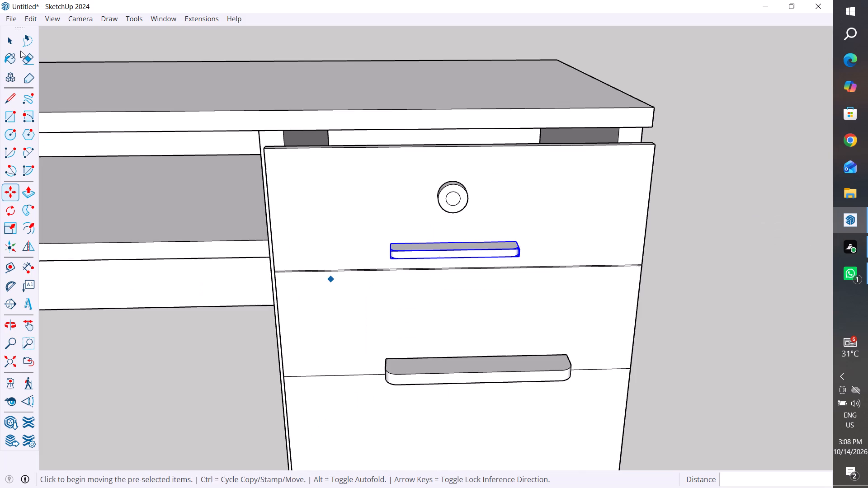
middle_click_drag(20, 51, 674, 197)
left_click(12, 47)
left_click(407, 66)
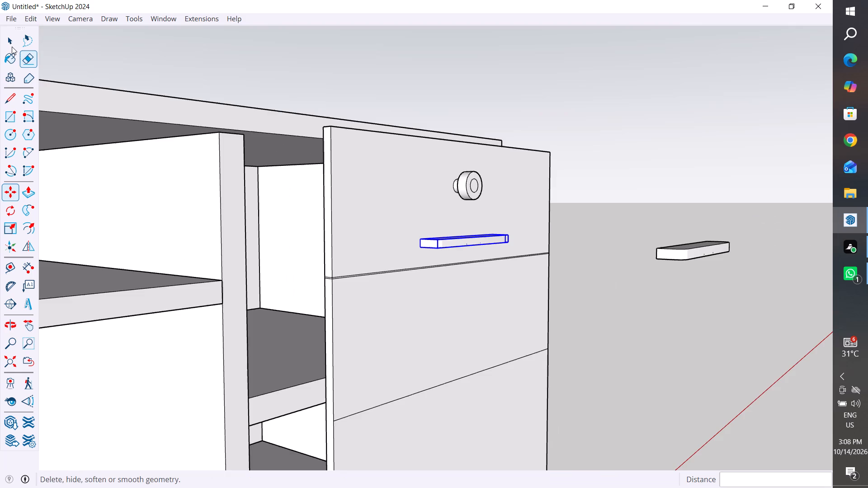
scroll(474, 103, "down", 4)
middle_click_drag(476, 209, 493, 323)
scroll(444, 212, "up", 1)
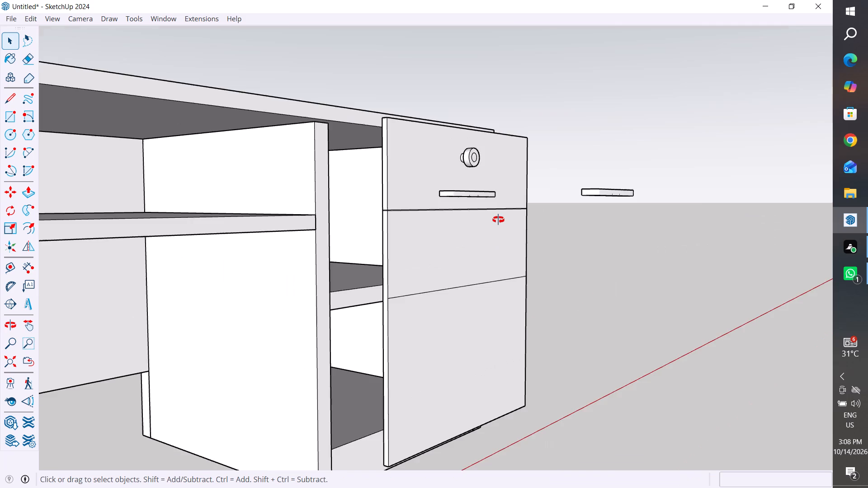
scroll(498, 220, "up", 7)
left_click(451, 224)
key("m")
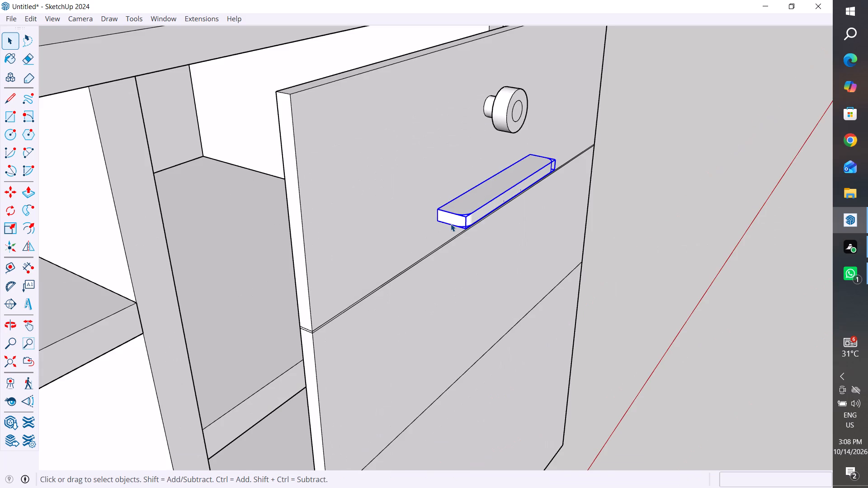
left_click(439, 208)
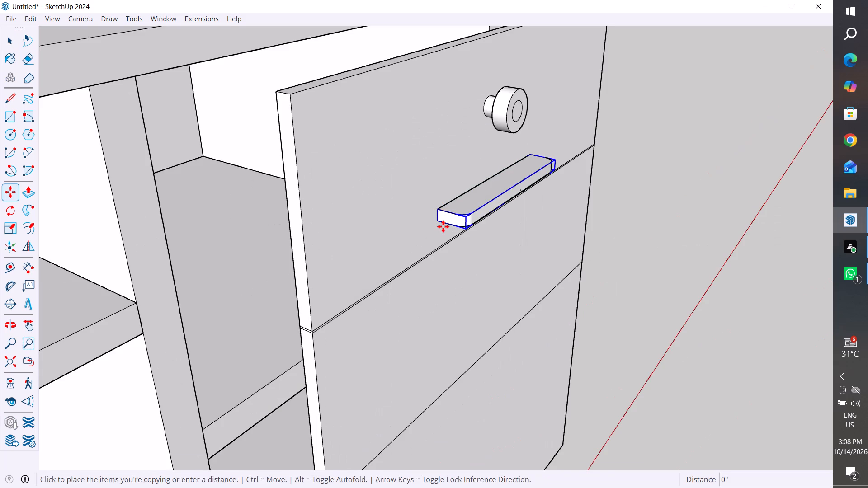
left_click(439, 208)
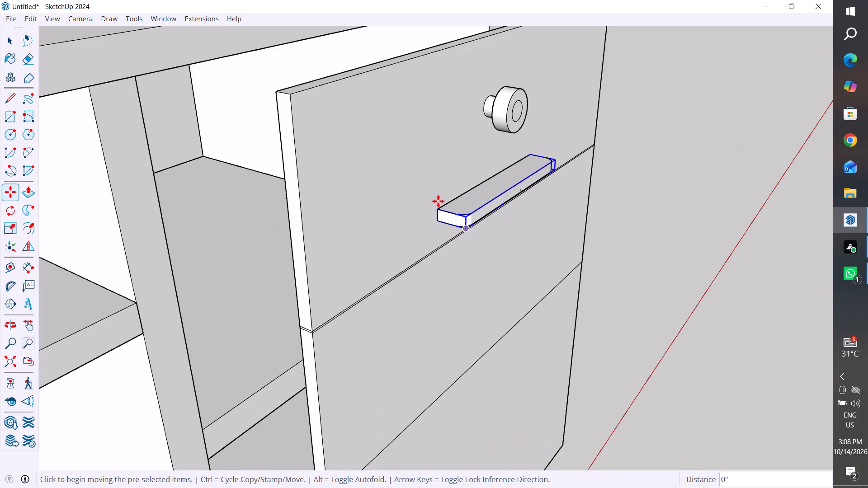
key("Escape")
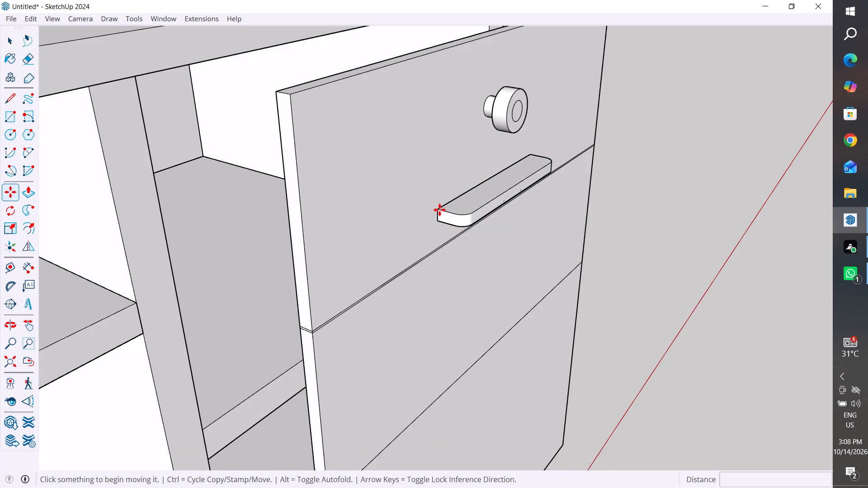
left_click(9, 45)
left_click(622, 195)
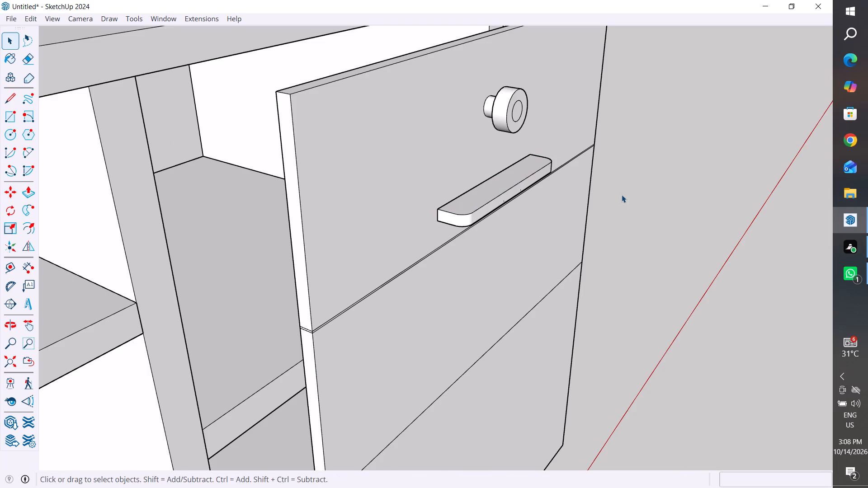
Copy the top drawer's handle about 3" straight down onto the second drawer front.
left_click(455, 211)
key("m")
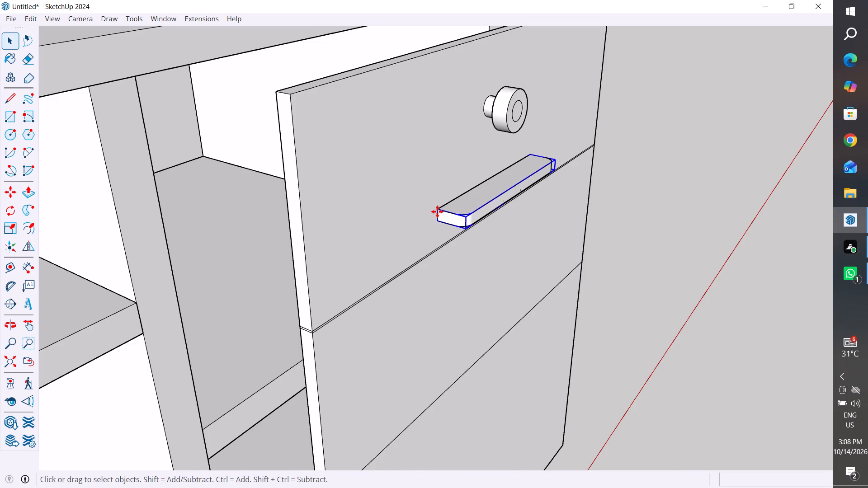
left_click(436, 211)
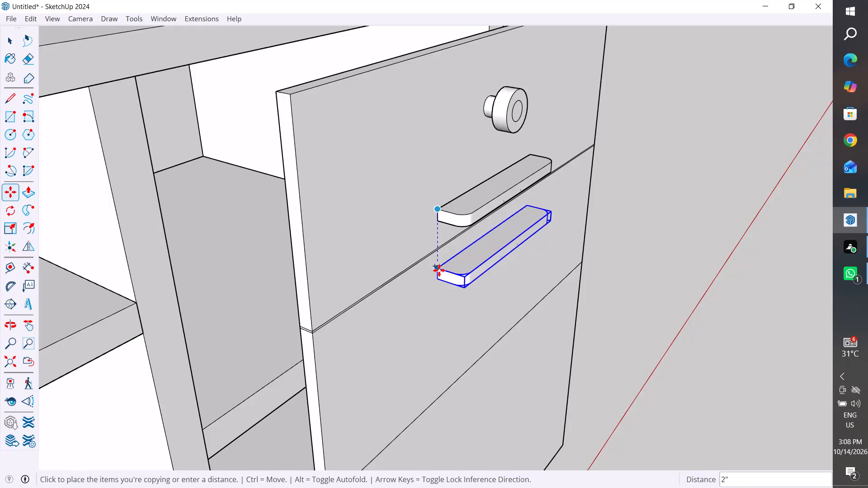
left_click(440, 290)
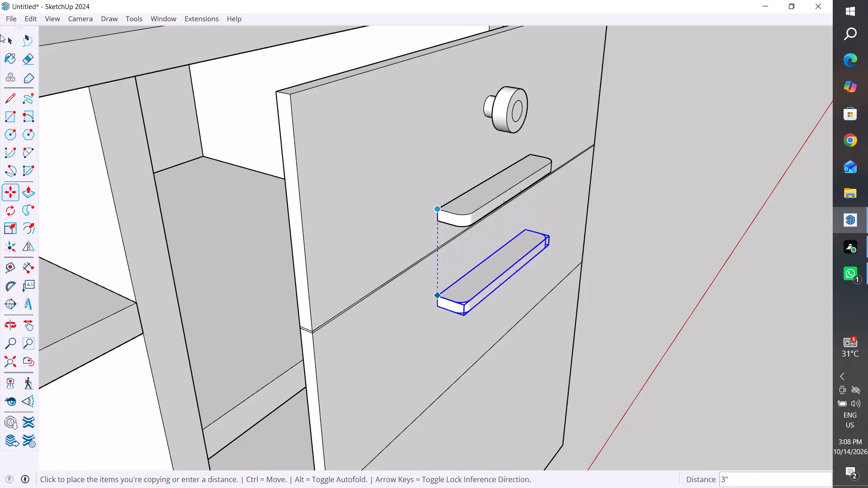
left_click(7, 38)
Delete the spare flattened handle left in the open space in front of the pedestal.
scroll(221, 254, "down", 10)
middle_click_drag(359, 302, 221, 254)
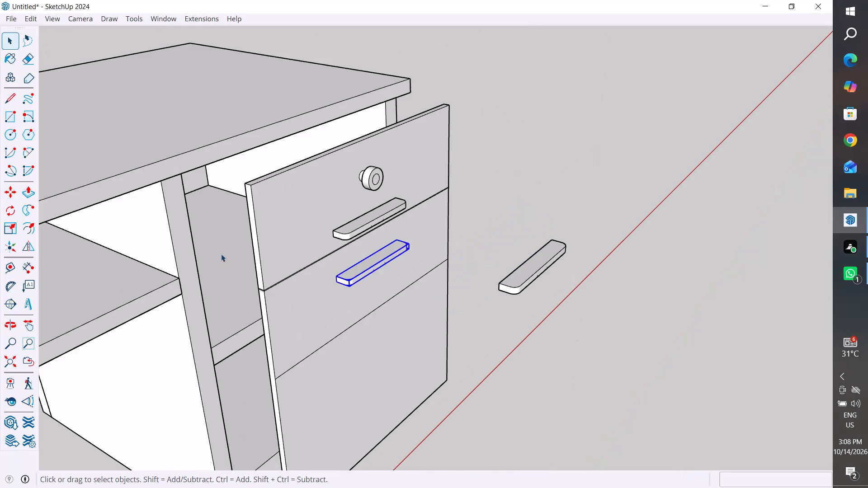
middle_click_drag(221, 254, 484, 276)
left_click_drag(459, 219, 412, 288)
key("Delete")
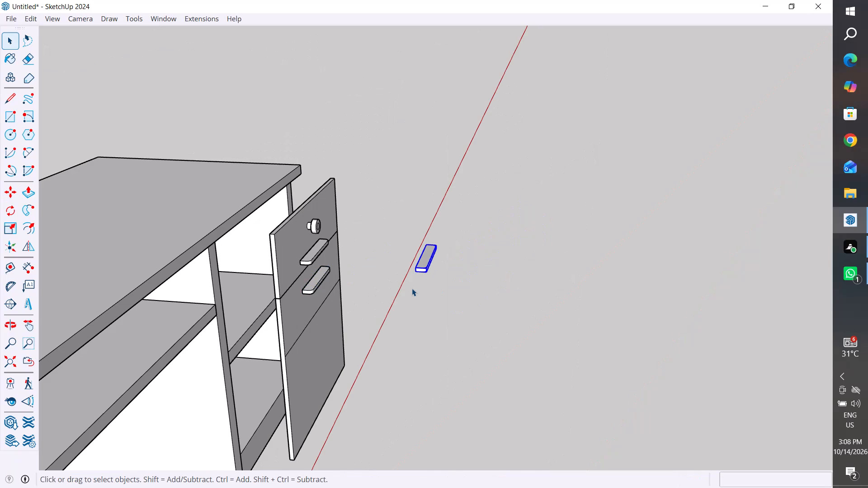
Group the separated drawer fronts together with their lock and two handles.
scroll(412, 288, "down", 7)
middle_click_drag(418, 302, 507, 294)
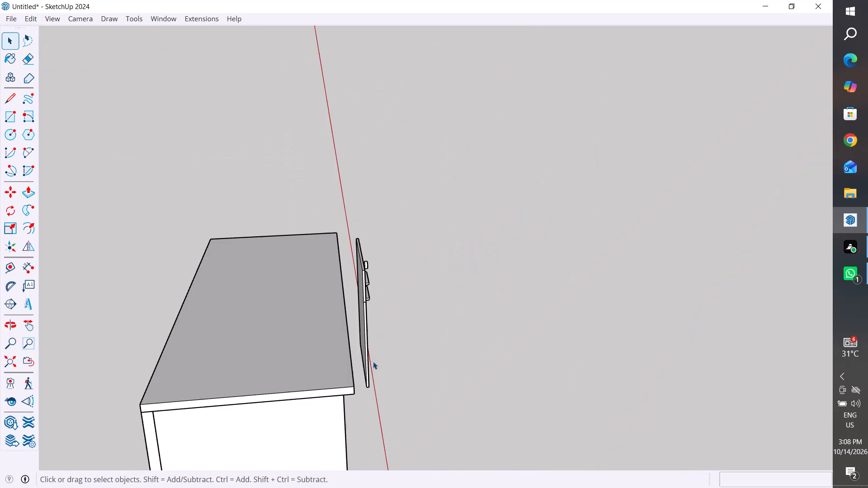
scroll(379, 375, "up", 4)
left_click_drag(391, 155, 343, 401)
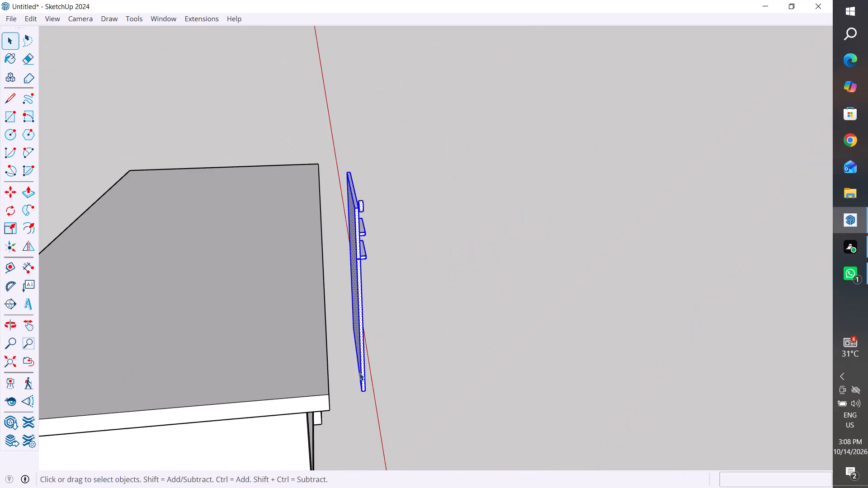
right_click(359, 371)
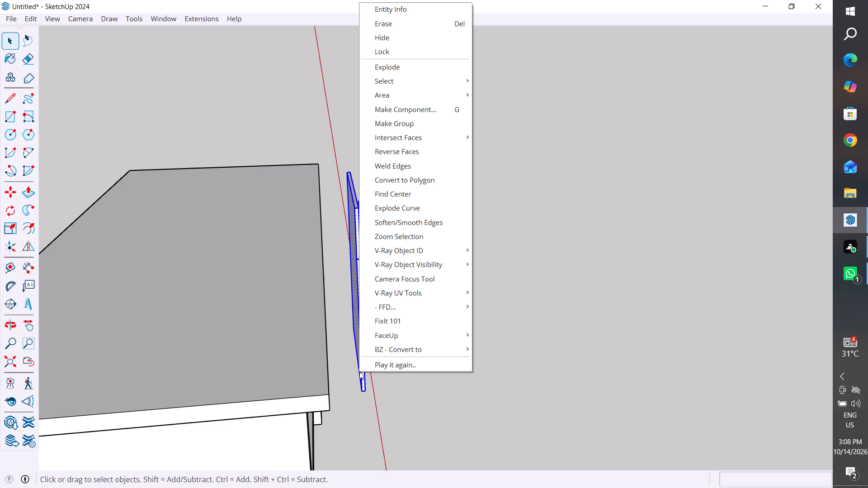
left_click(412, 123)
left_click(500, 265)
Move the drawer front group about 5" back by its lower rear corner into the pedestal opening, above the bottom rail.
scroll(638, 299, "down", 4)
middle_click_drag(639, 300, 279, 311)
scroll(639, 300, "up", 1)
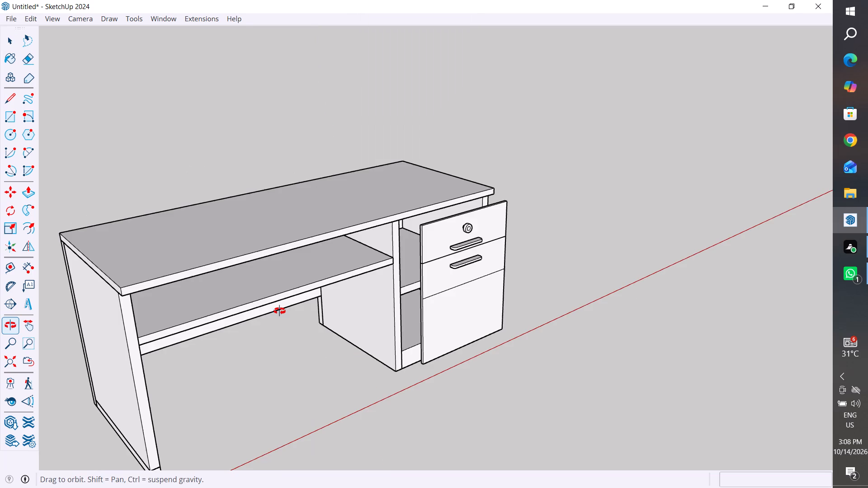
middle_click_drag(279, 311, 194, 291)
middle_click_drag(574, 312, 292, 285)
scroll(435, 365, "up", 5)
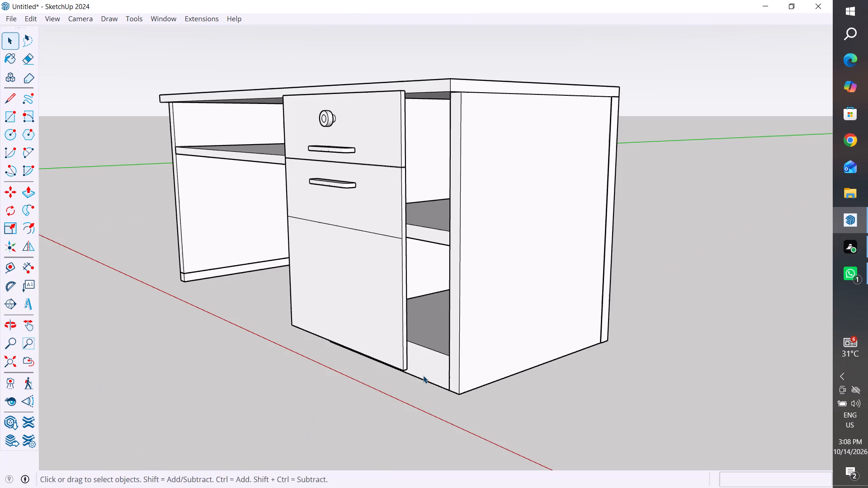
scroll(423, 375, "up", 3)
left_click(396, 361)
key("m")
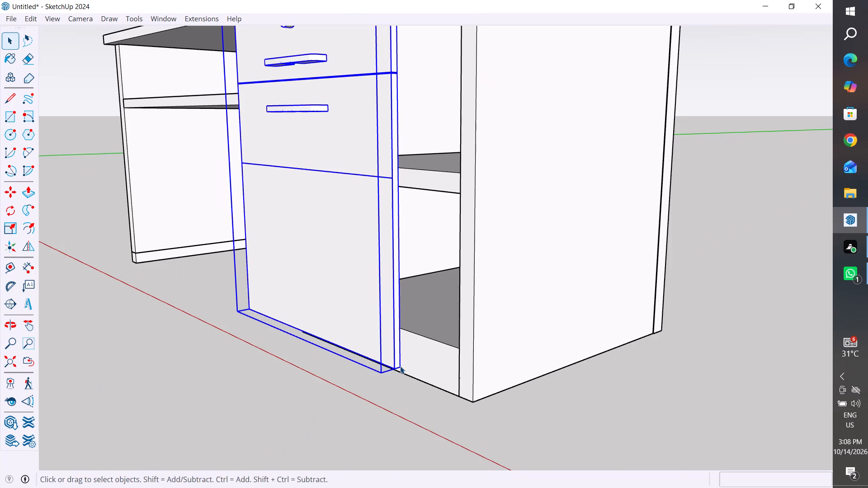
left_click(392, 370)
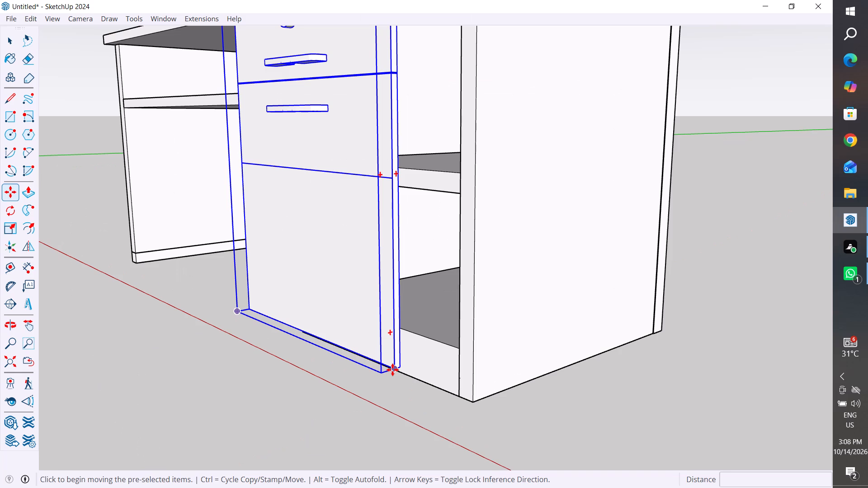
left_click(454, 351)
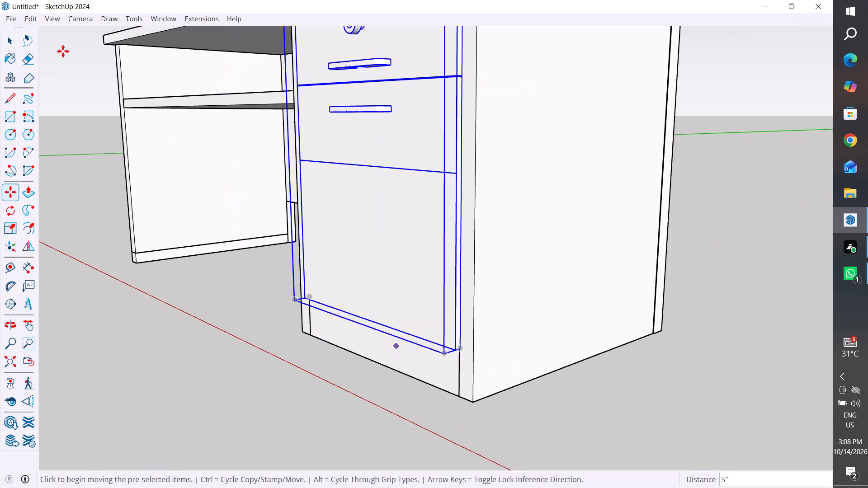
left_click(5, 46)
left_click(184, 357)
Examine how the drawer fronts fit in the pedestal from below, up close and across the whole desk.
scroll(441, 338, "up", 4)
middle_click_drag(456, 350, 790, 175)
scroll(337, 208, "up", 8)
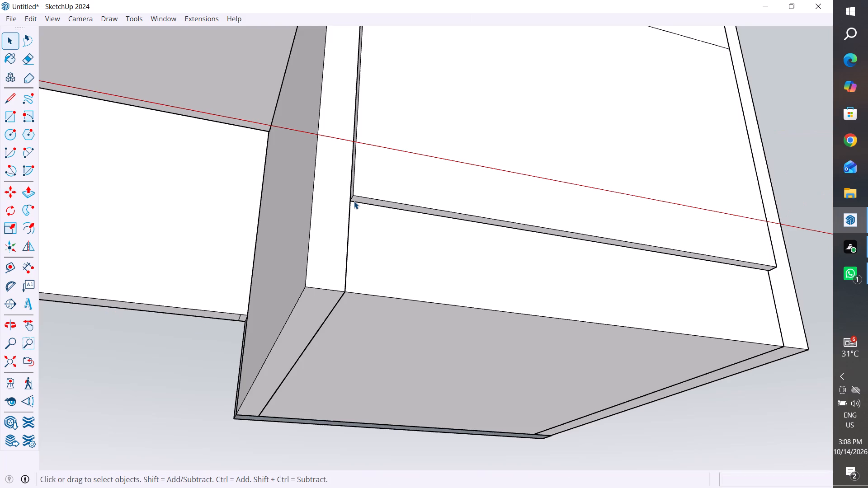
scroll(354, 201, "up", 5)
middle_click_drag(351, 206, 428, 369)
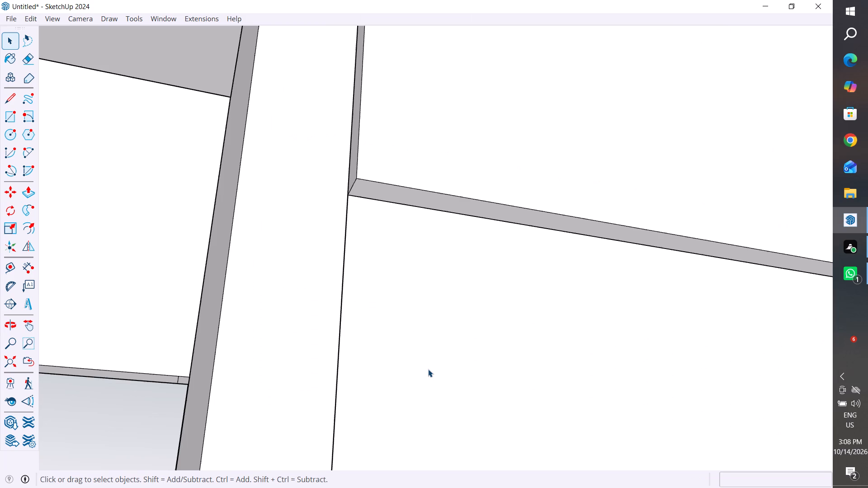
middle_click_drag(428, 369, 436, 432)
scroll(431, 367, "down", 20)
scroll(431, 367, "down", 9)
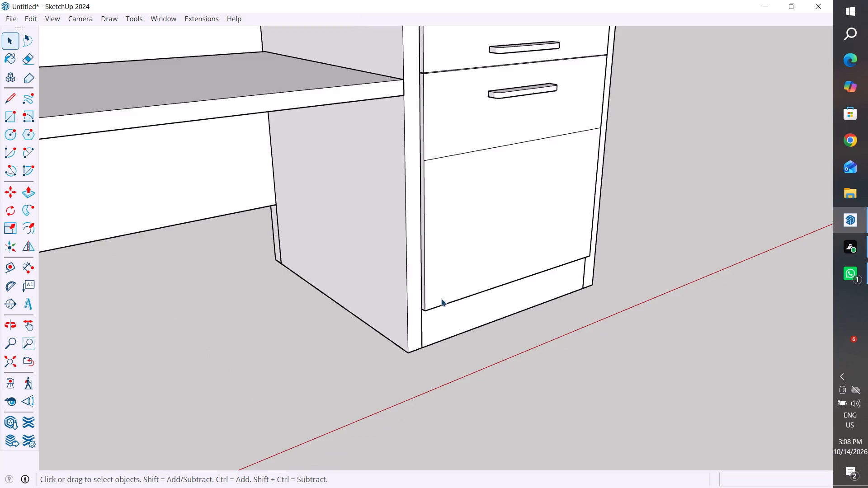
middle_click_drag(527, 243, 467, 211)
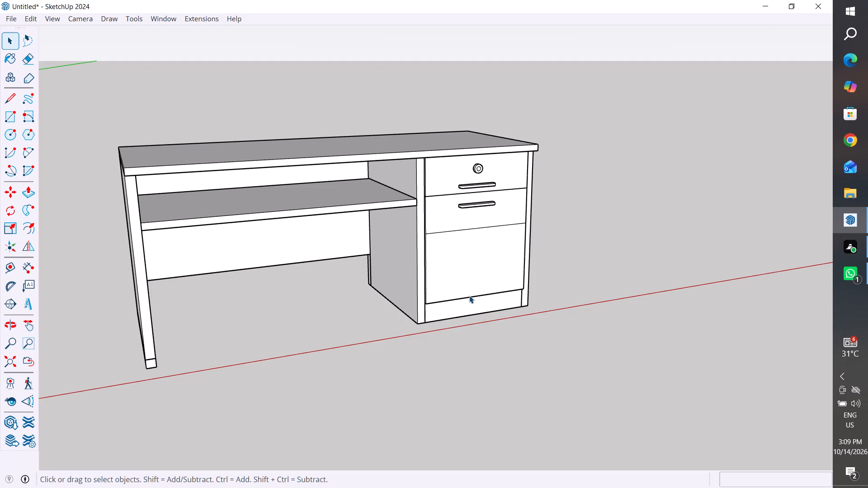
scroll(561, 244, "down", 4)
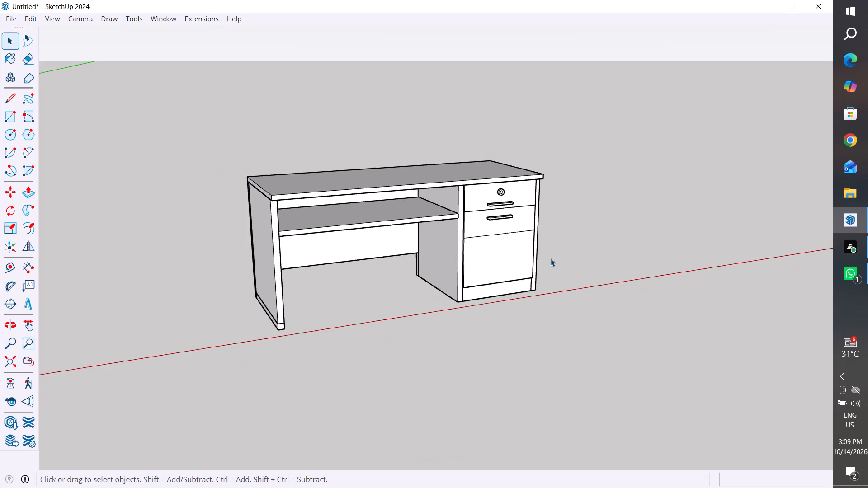
middle_click_drag(551, 258, 565, 390)
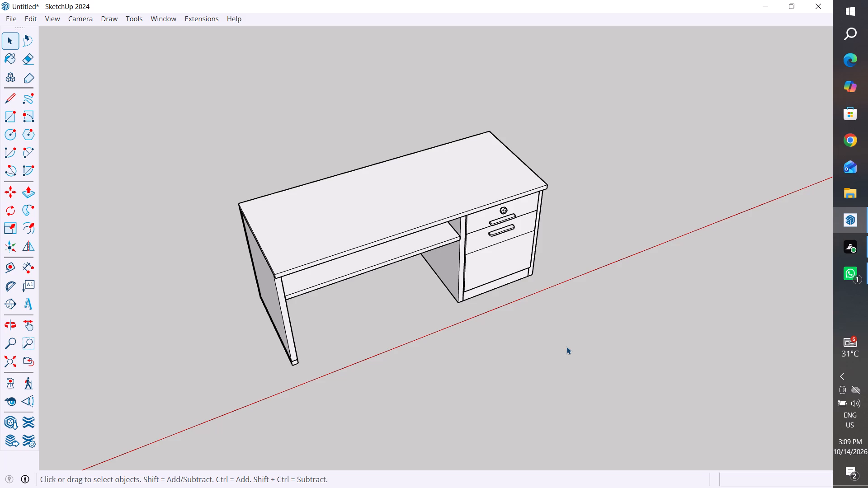
scroll(397, 421, "down", 3)
middle_click_drag(590, 261, 608, 113)
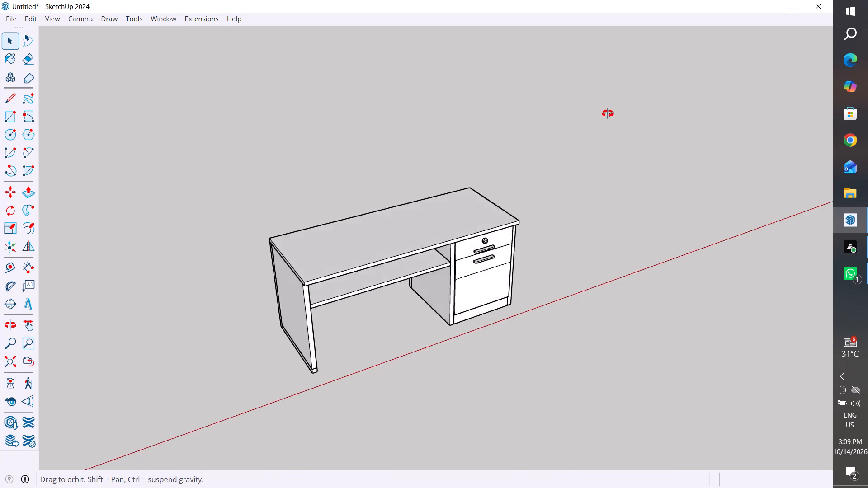
middle_click_drag(608, 113, 608, 111)
scroll(429, 347, "up", 4)
middle_click_drag(512, 306, 577, 295)
Select the drawer front group and display the Colors material collection for painting it.
left_click(487, 254)
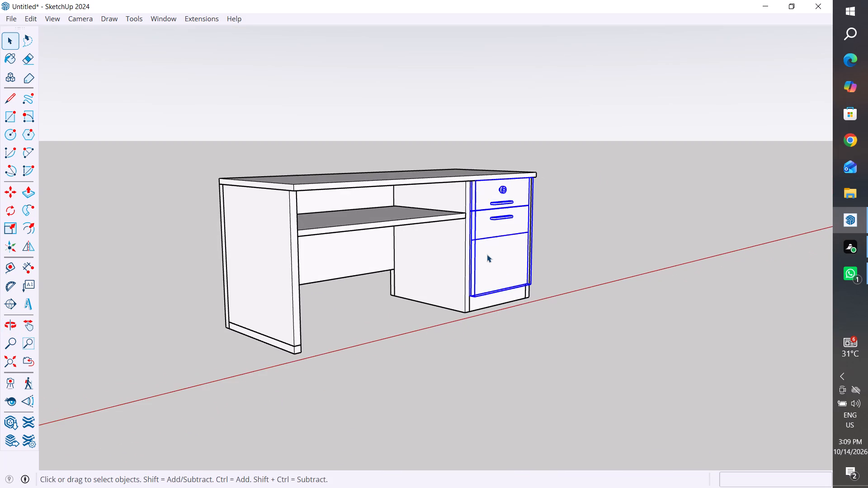
scroll(476, 278, "up", 2)
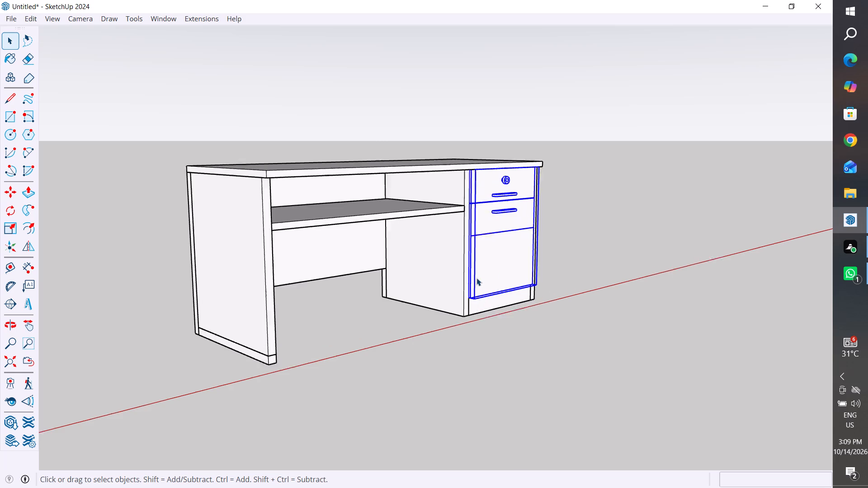
scroll(476, 278, "up", 2)
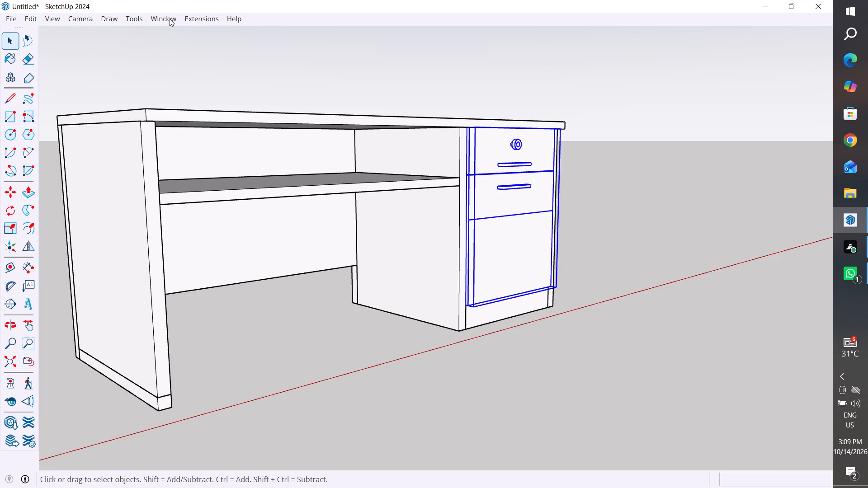
left_click(169, 18)
left_click(301, 33)
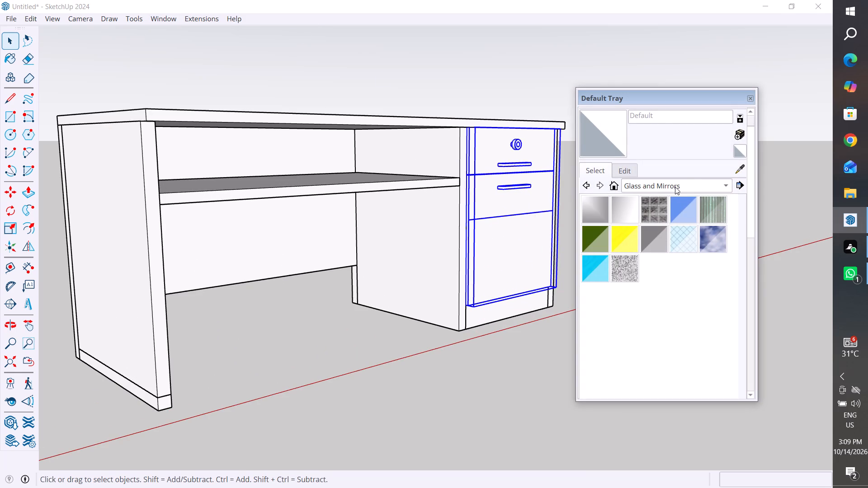
left_click(679, 189)
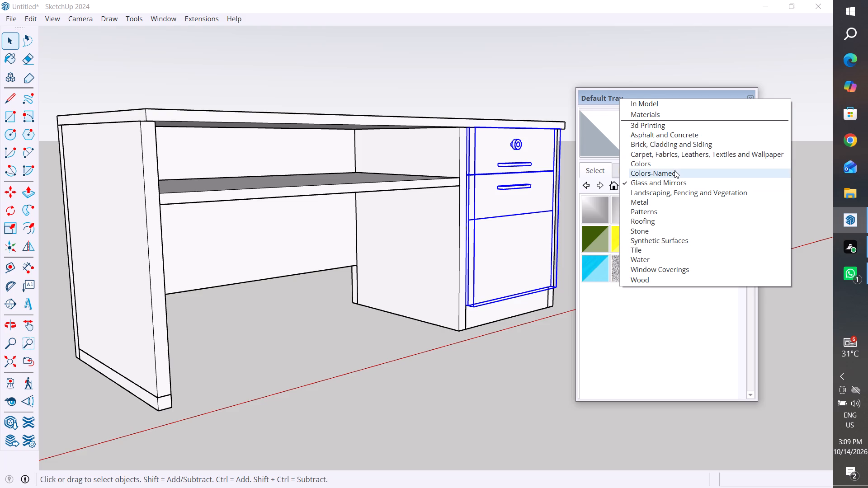
left_click(668, 161)
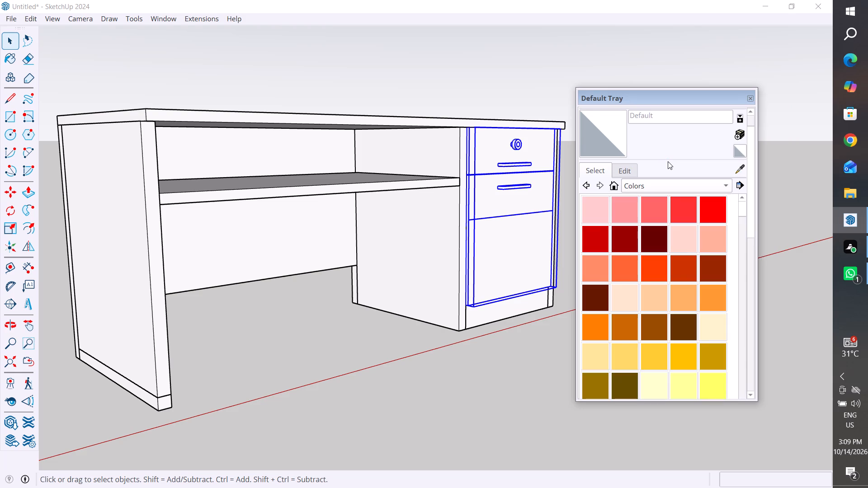
scroll(621, 347, "up", 2)
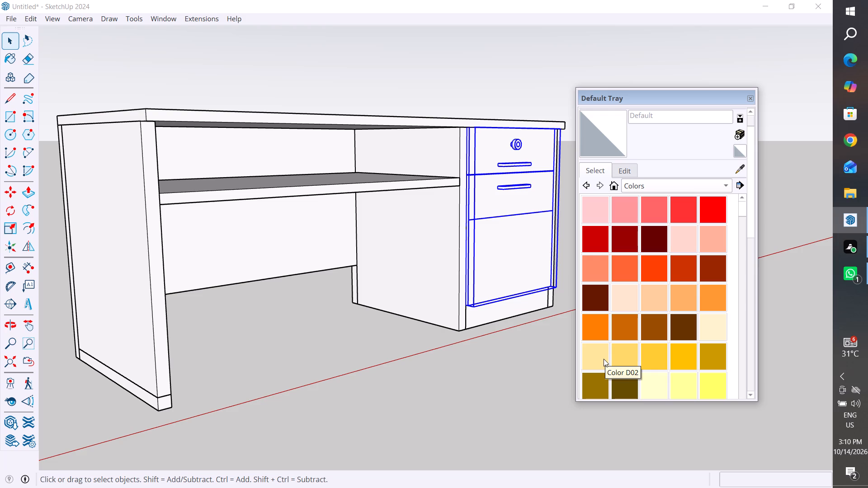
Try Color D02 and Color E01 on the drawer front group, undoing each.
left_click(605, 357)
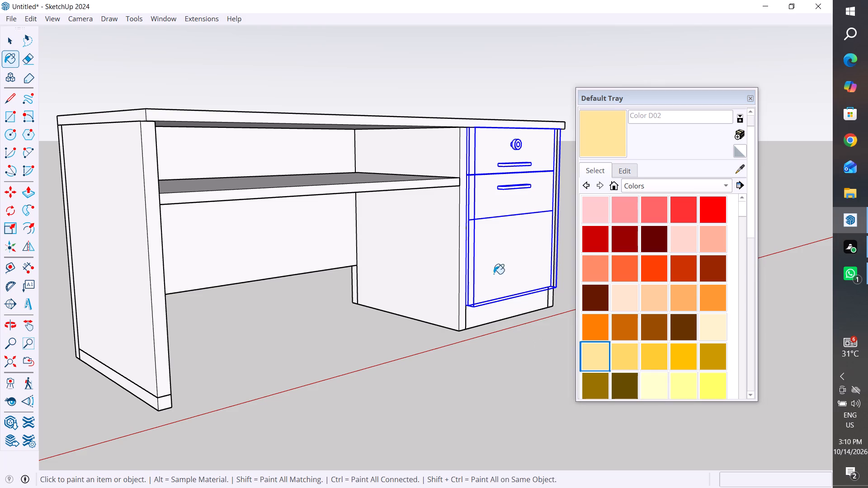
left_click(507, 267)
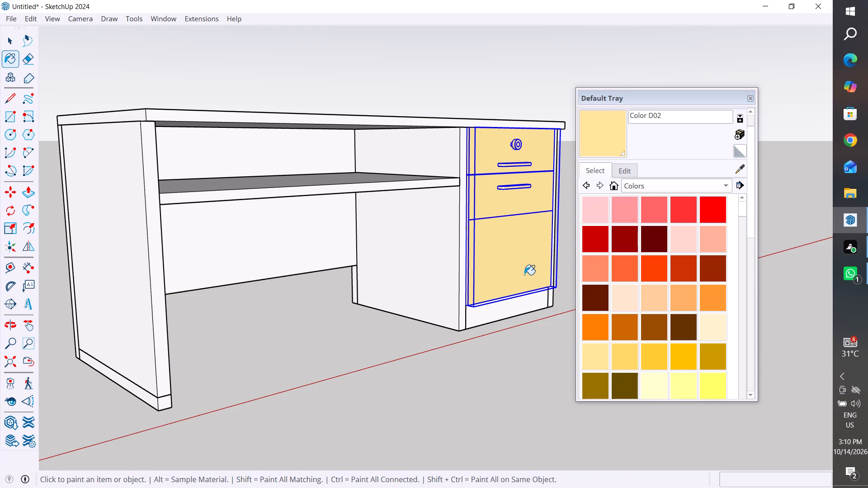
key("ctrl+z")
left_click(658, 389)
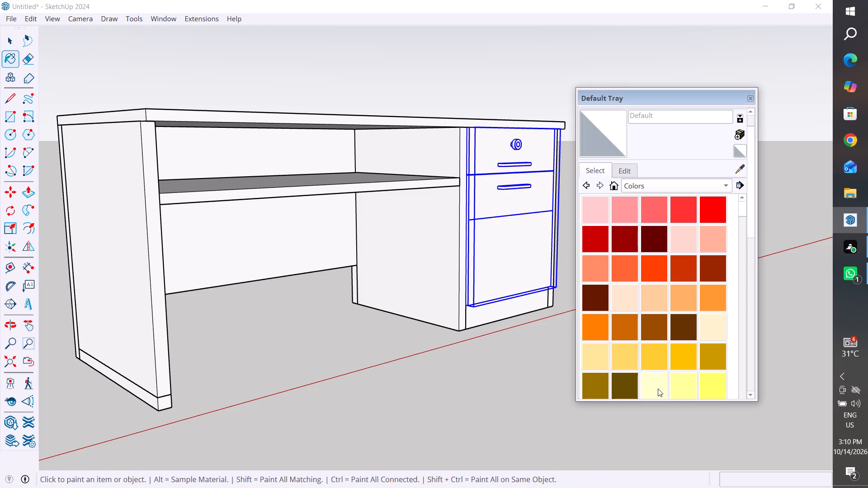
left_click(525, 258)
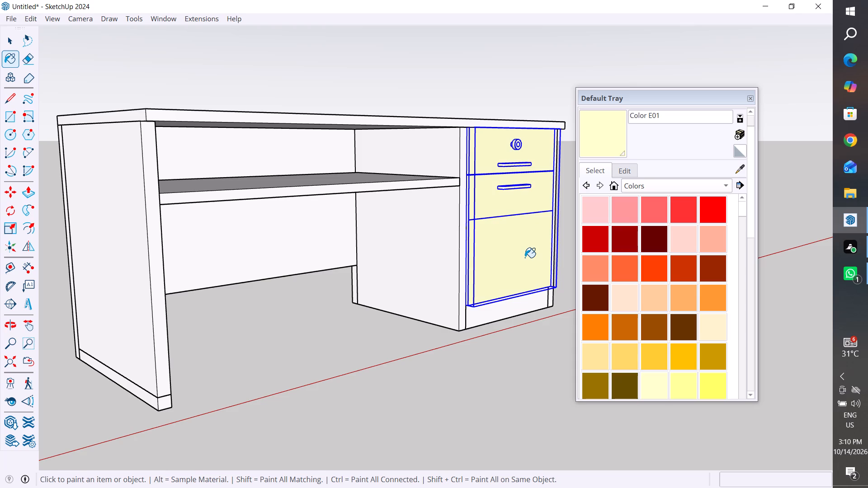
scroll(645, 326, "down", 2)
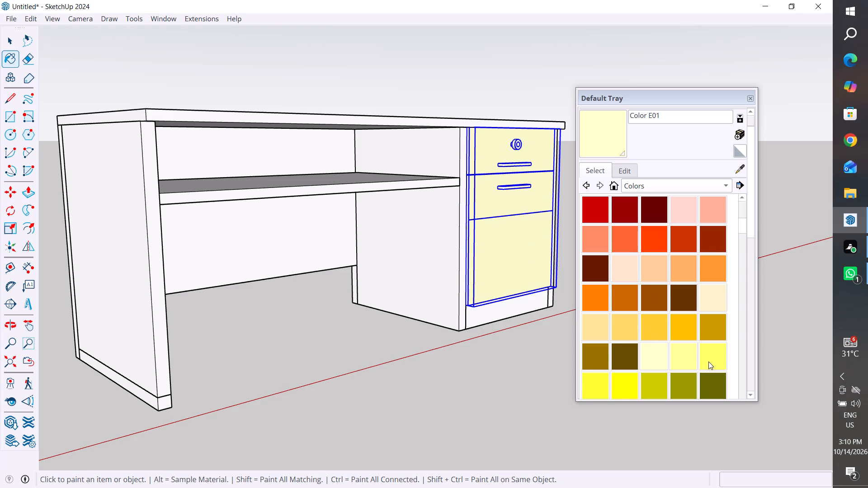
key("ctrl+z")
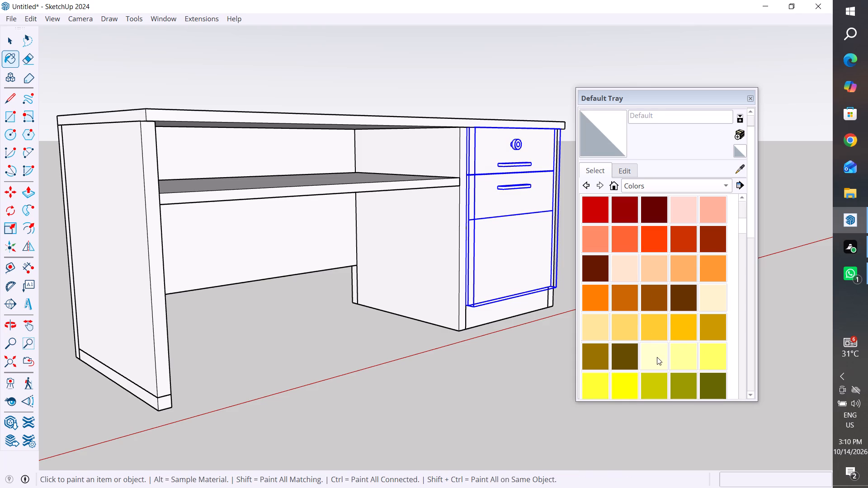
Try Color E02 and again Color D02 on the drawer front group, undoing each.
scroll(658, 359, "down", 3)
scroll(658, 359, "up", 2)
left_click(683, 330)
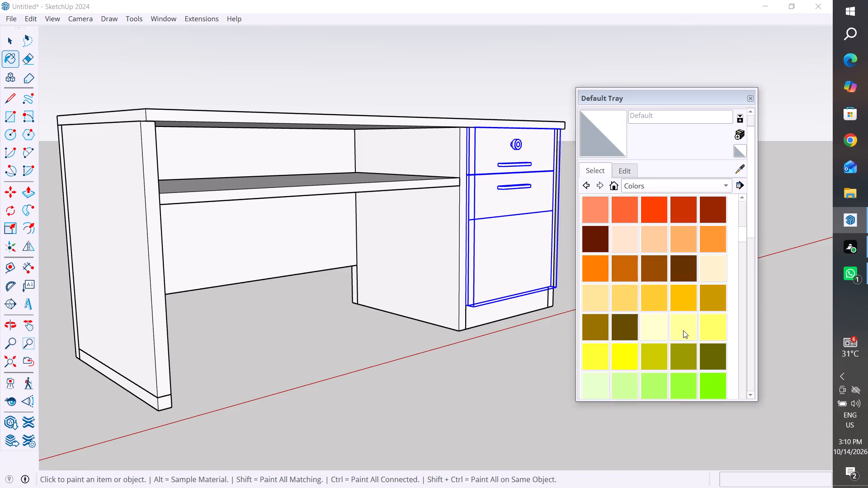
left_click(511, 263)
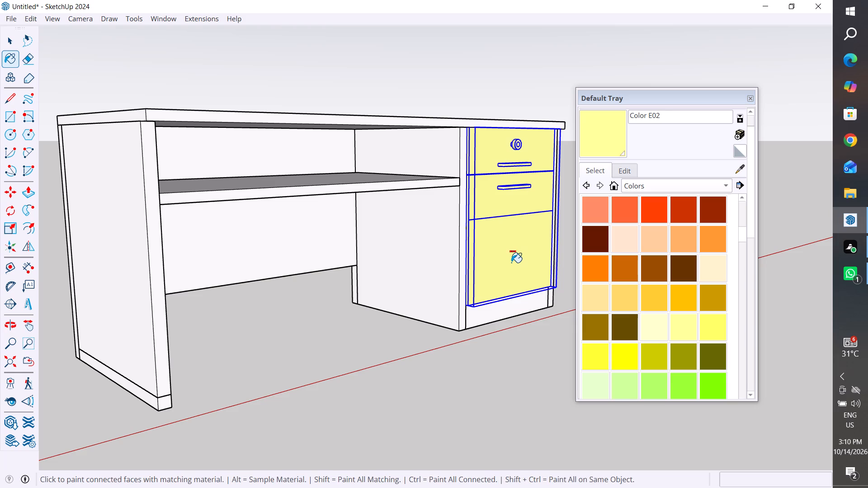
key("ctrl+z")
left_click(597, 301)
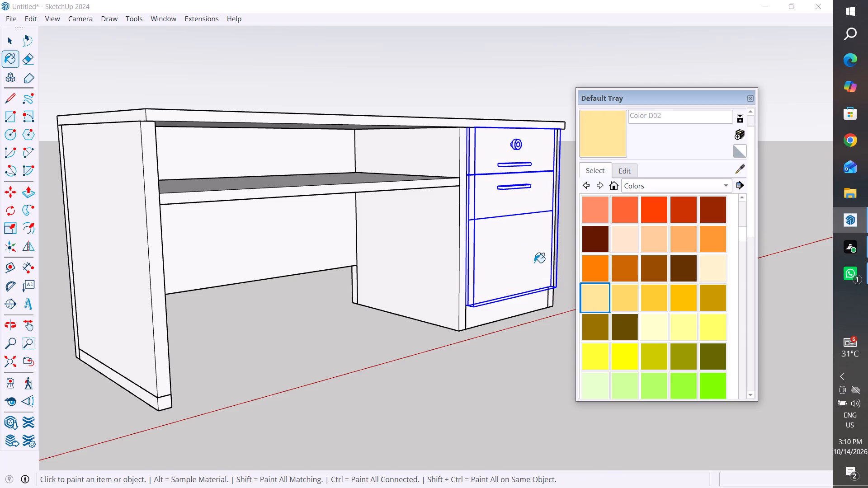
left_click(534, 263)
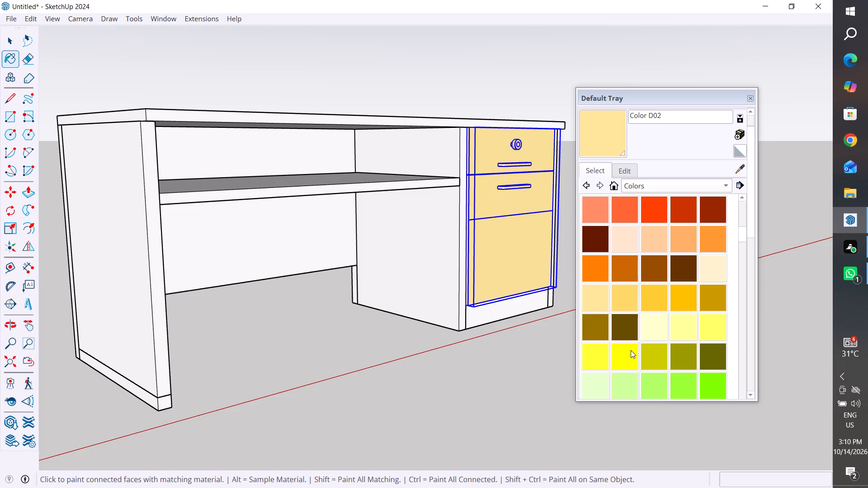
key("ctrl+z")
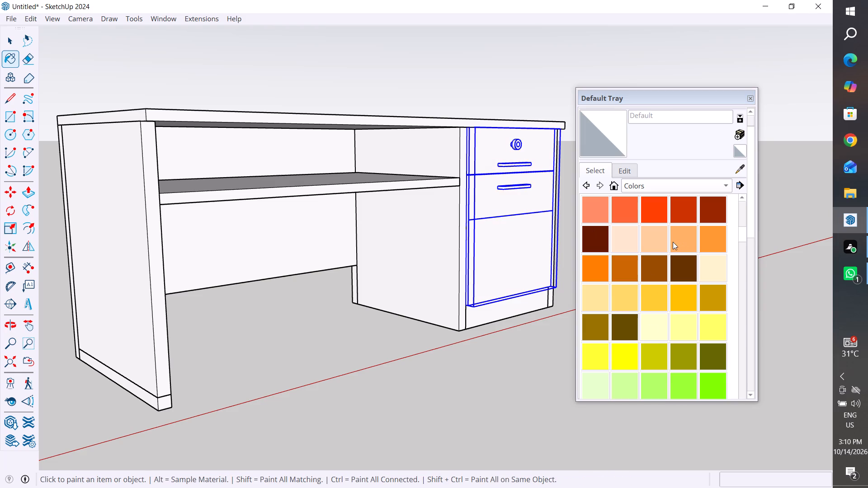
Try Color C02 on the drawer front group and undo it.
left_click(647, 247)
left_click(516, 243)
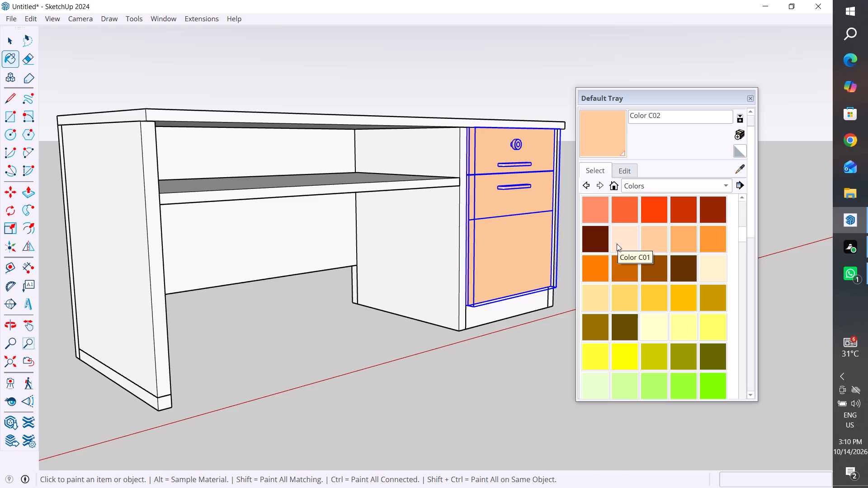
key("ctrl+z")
Paint the drawer front group with Color C01.
left_click(617, 244, "ctrl")
left_click(518, 246)
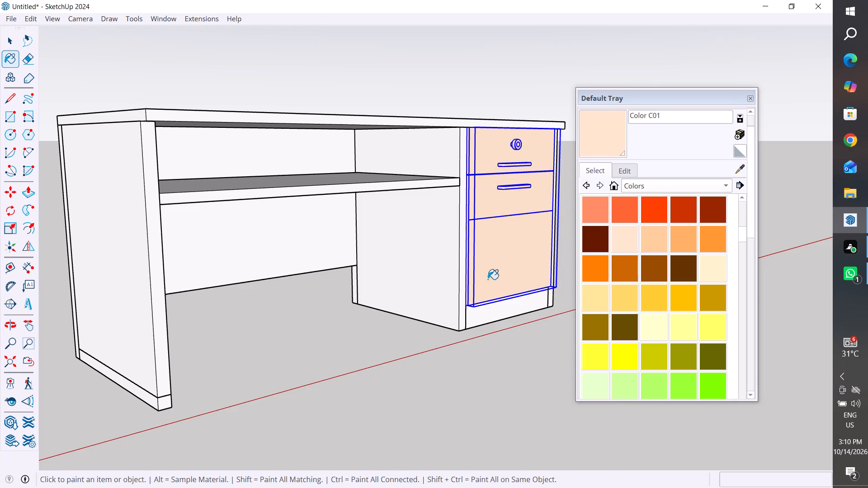
Paint the outer side panel, the back panel and the pedestal's knee-space side with Color E05.
scroll(634, 363, "down", 2)
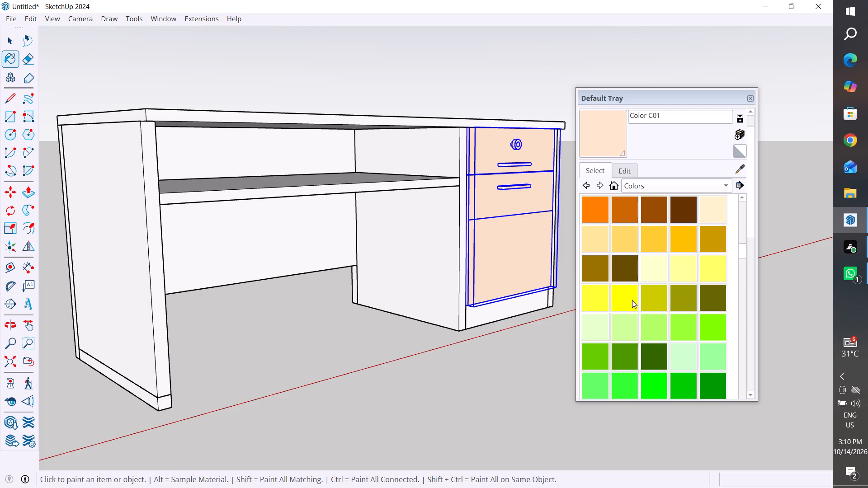
left_click(627, 294)
left_click(159, 262)
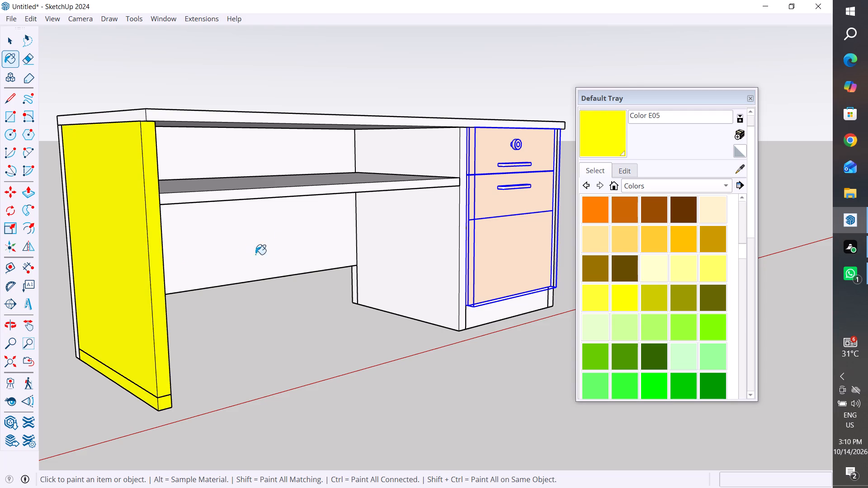
left_click(277, 241)
left_click(433, 260)
Paint the desktop slab with Color E05, undoing the first attempt.
scroll(436, 188, "down", 4)
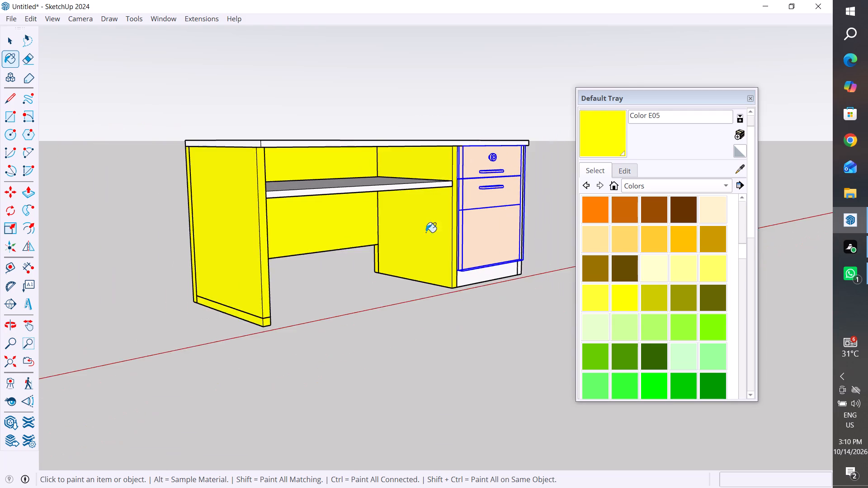
middle_click_drag(431, 237, 570, 265)
middle_click_drag(344, 274, 560, 307)
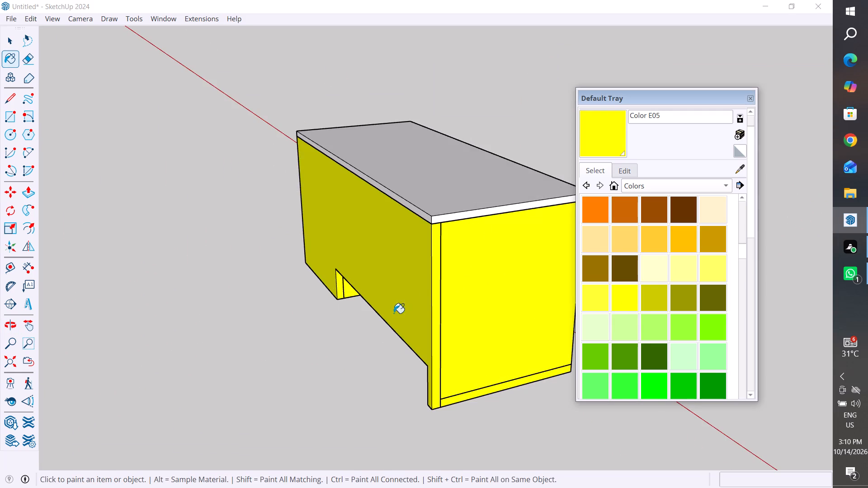
scroll(385, 320, "down", 4)
middle_click_drag(393, 323, 251, 301)
middle_click_drag(441, 298, 326, 306)
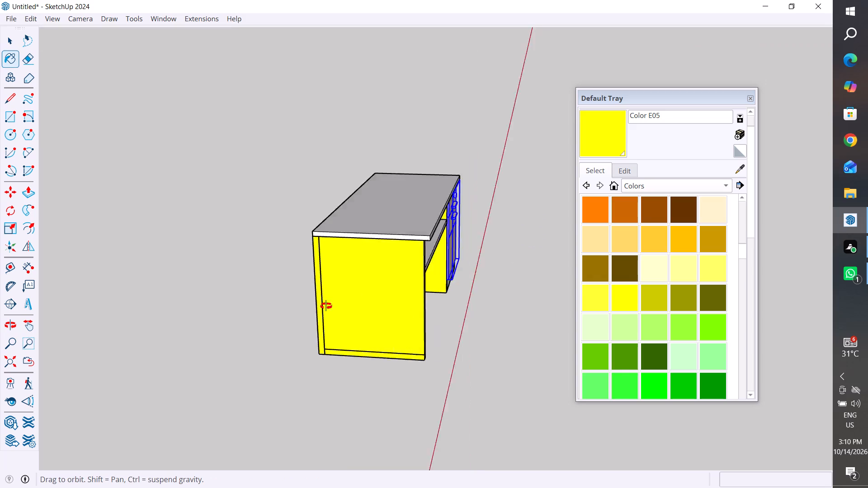
middle_click_drag(326, 306, 181, 307)
scroll(395, 210, "up", 3)
left_click(395, 210)
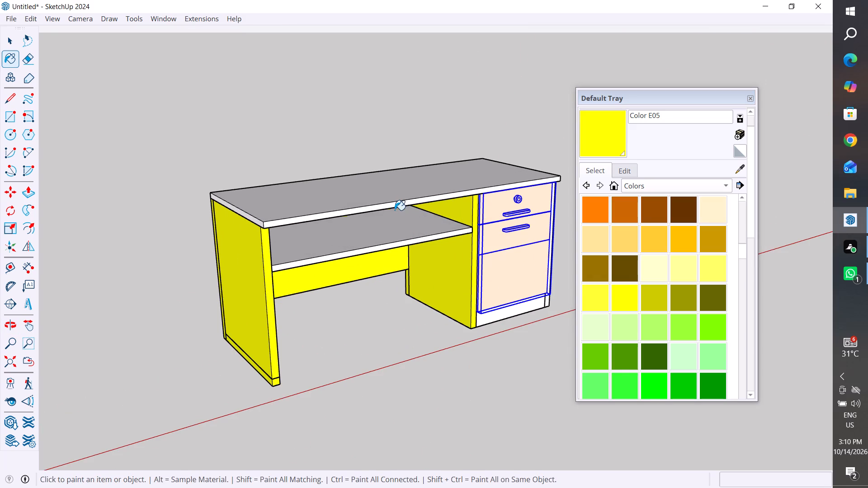
key("ctrl+z")
scroll(392, 207, "up", 3)
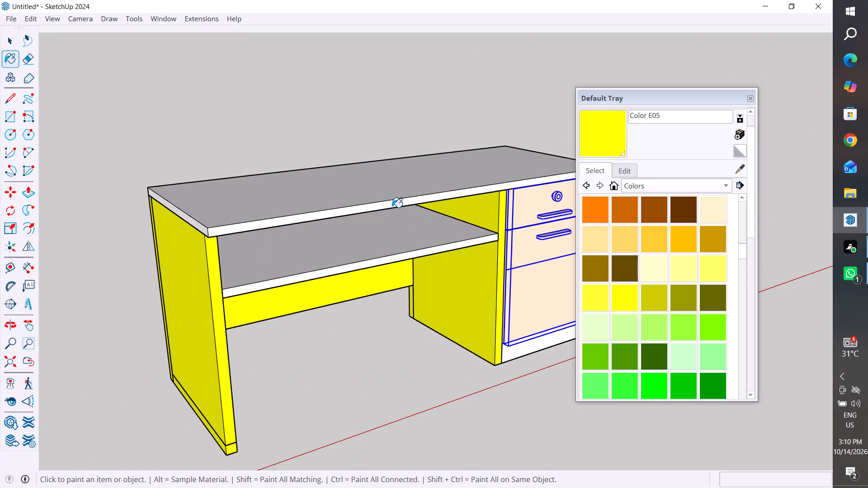
left_click(389, 197)
Open the in-model material Color E05 for editing.
left_click(612, 188)
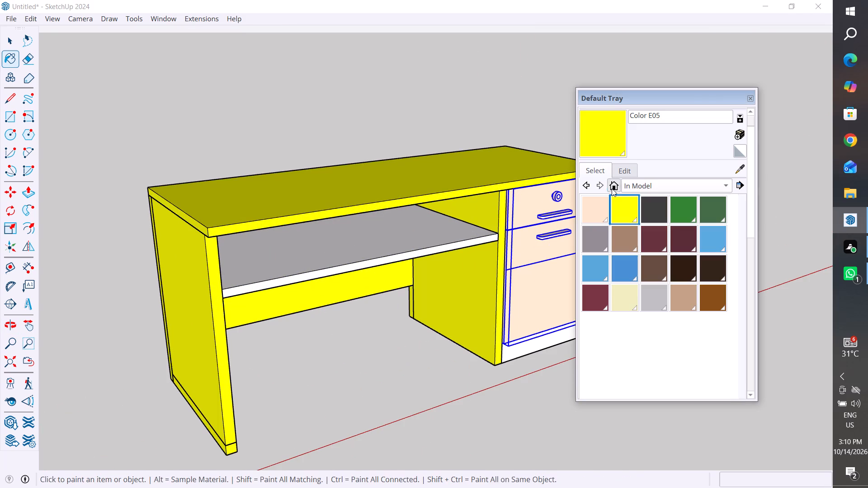
left_click(628, 169)
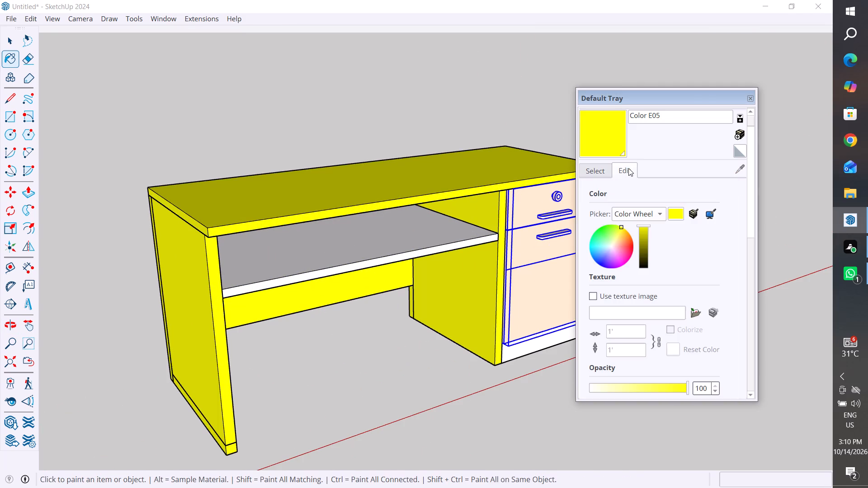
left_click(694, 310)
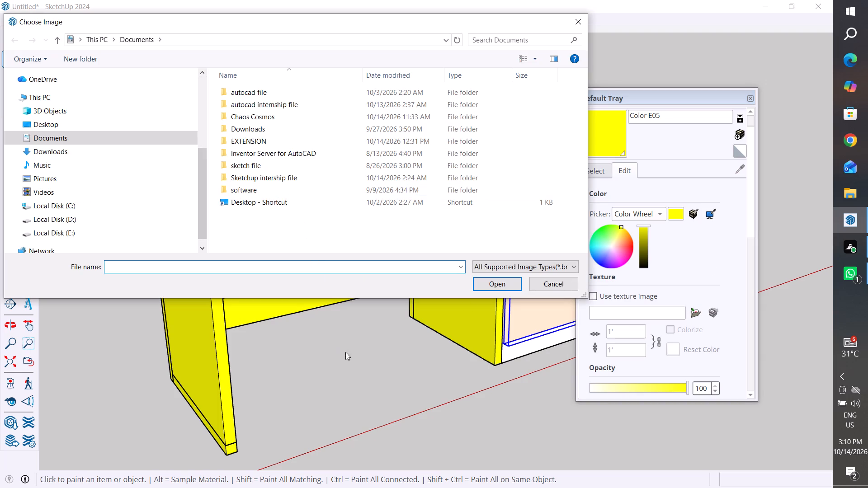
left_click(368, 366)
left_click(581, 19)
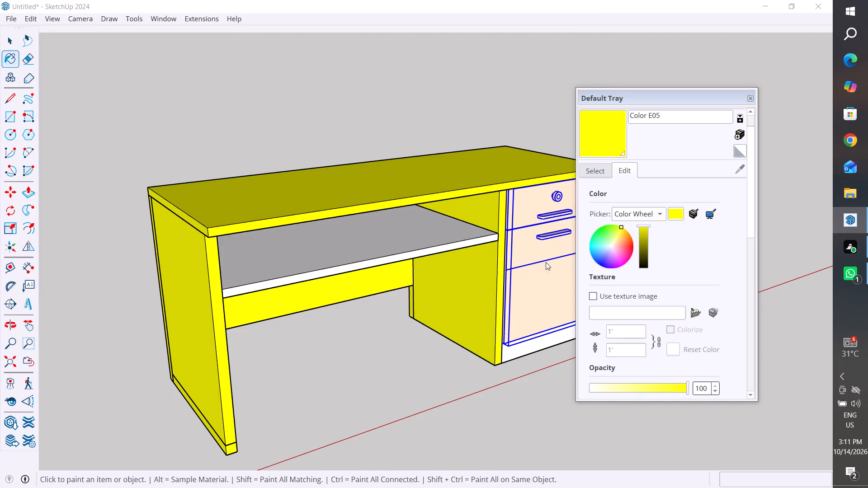
Paint the base strip below the drawer fronts with Color E05.
left_click(517, 362)
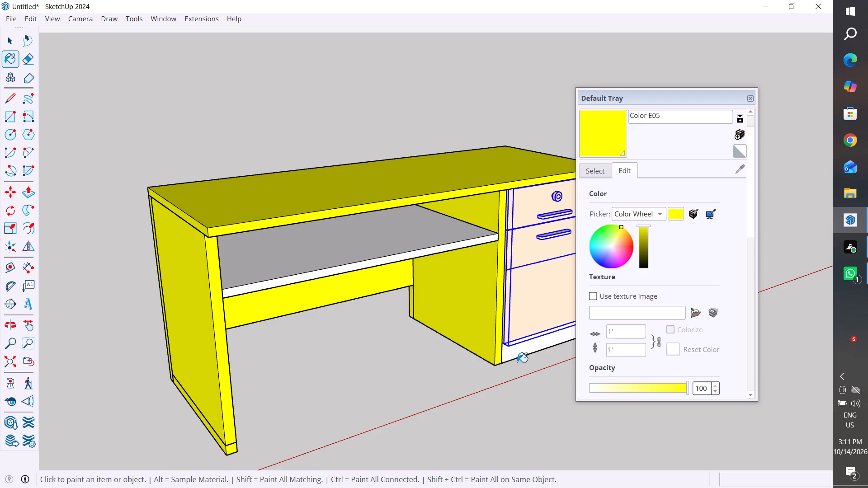
scroll(517, 362, "up", 5)
middle_click_drag(517, 362, 533, 228)
scroll(538, 274, "up", 1)
left_click(509, 311)
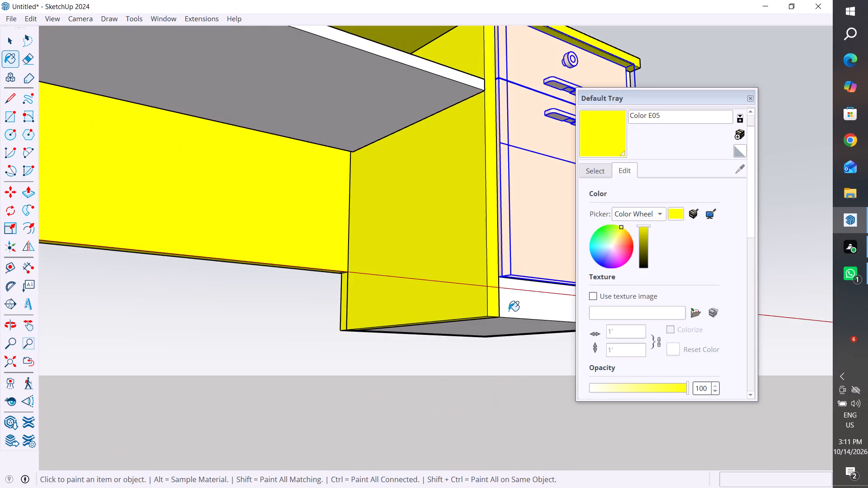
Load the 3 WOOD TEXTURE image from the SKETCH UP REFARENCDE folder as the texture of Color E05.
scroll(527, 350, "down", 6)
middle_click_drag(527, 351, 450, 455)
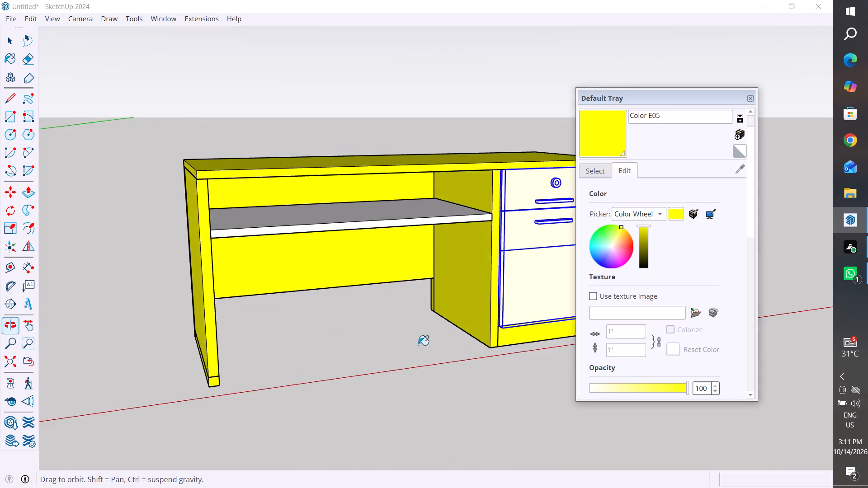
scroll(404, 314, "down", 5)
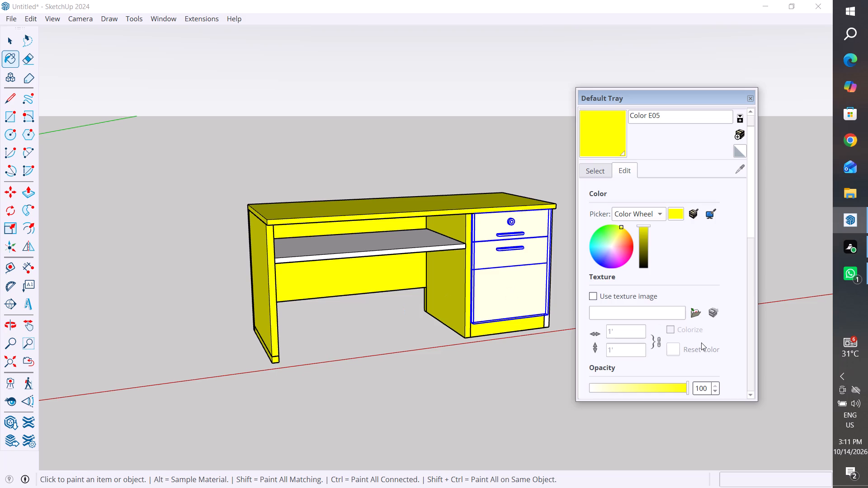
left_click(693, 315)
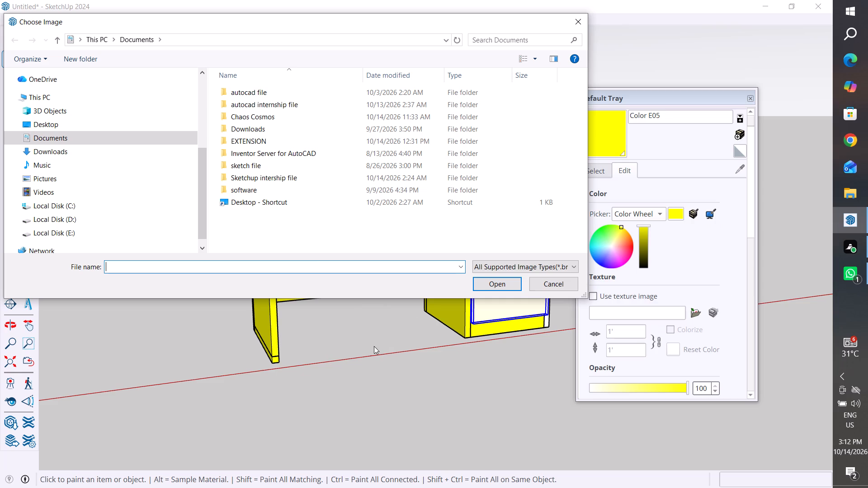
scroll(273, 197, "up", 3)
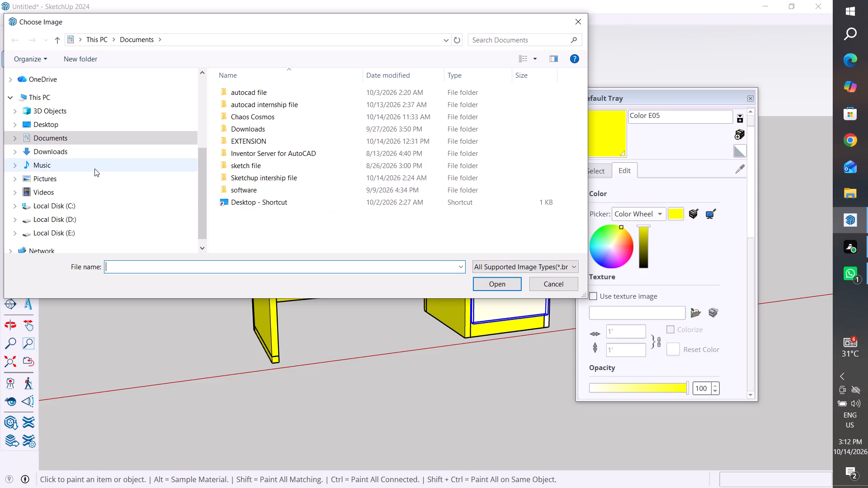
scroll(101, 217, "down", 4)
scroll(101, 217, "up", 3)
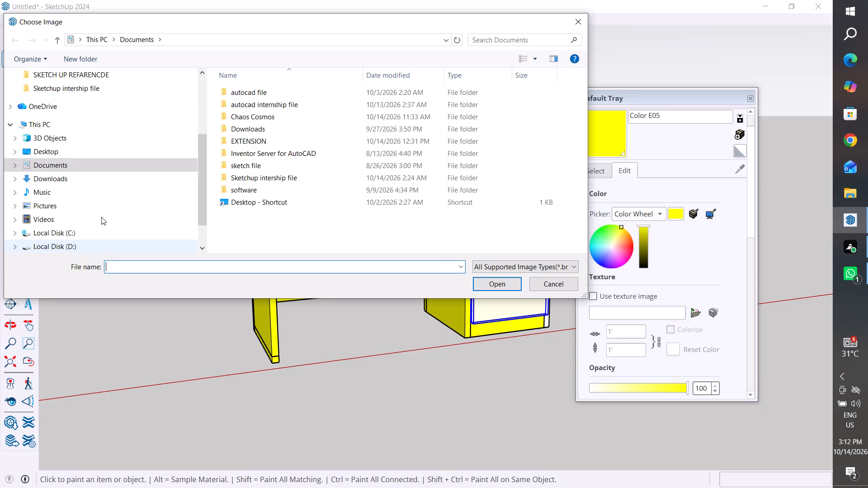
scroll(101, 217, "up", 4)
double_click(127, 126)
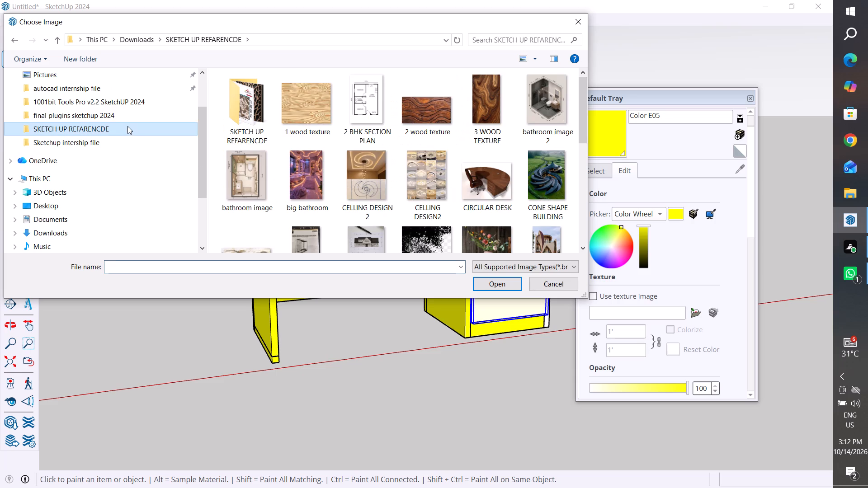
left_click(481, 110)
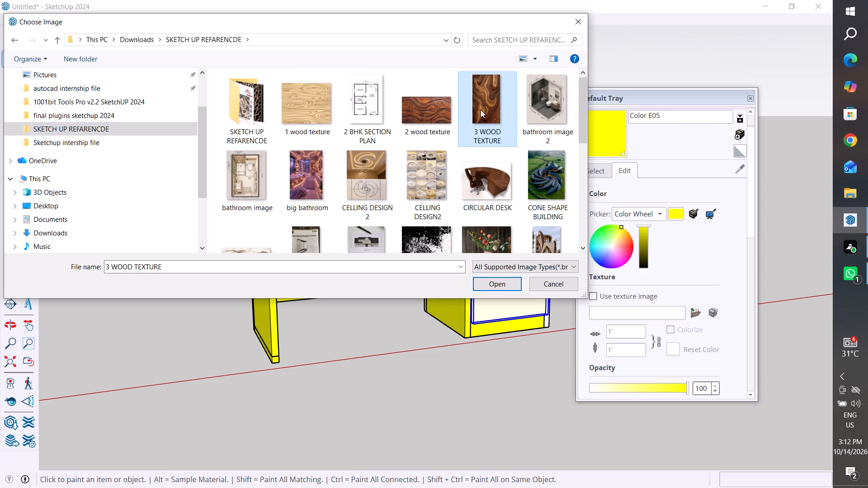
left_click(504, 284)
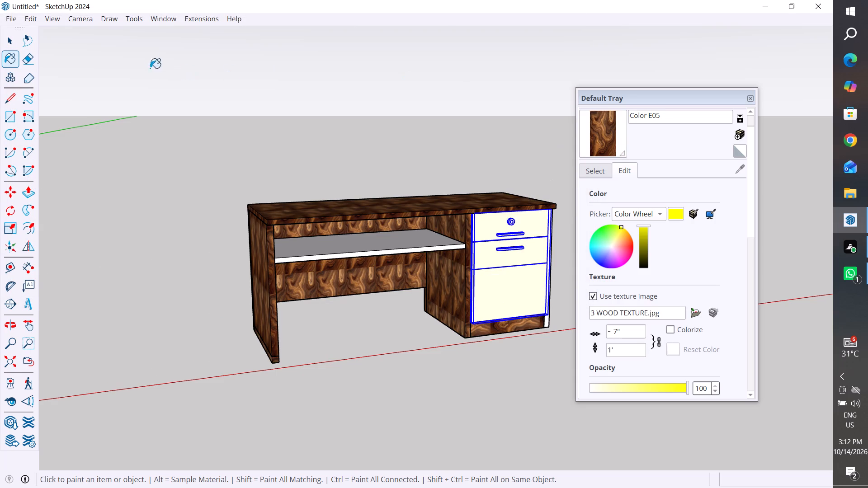
Show the V-Ray Utilities tools and apply the fitted tri-planar projection to the drawer front group.
right_click(462, 17)
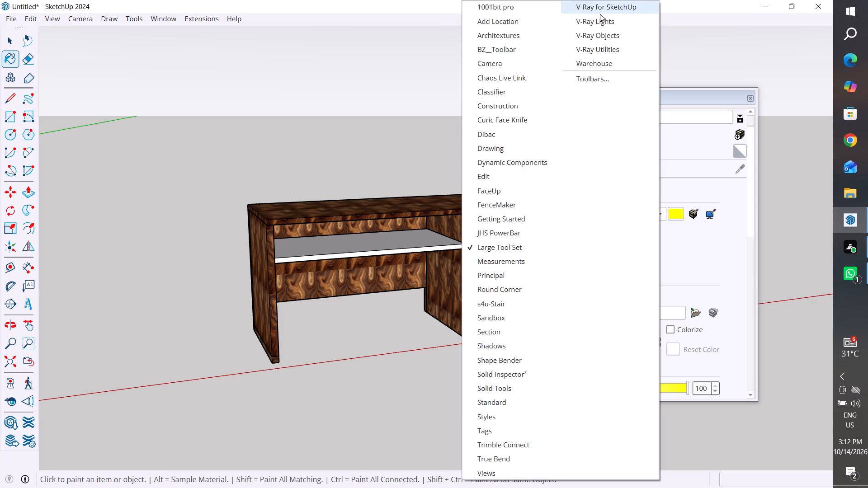
left_click(614, 46)
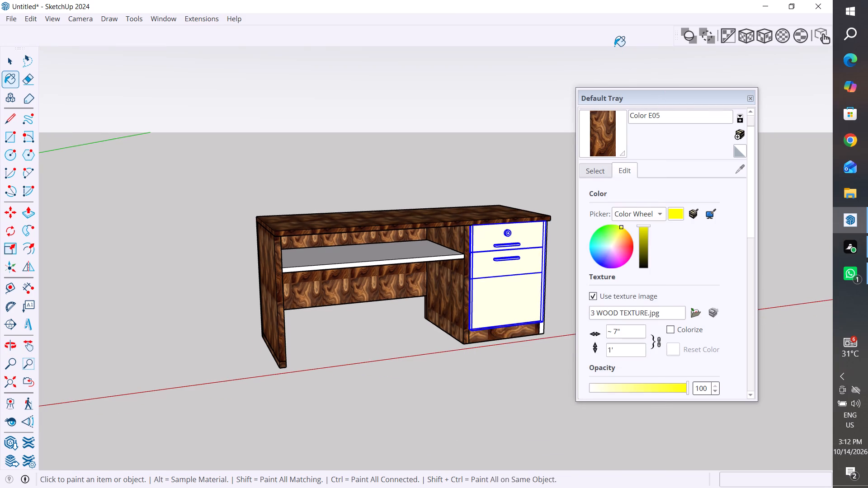
left_click(763, 40)
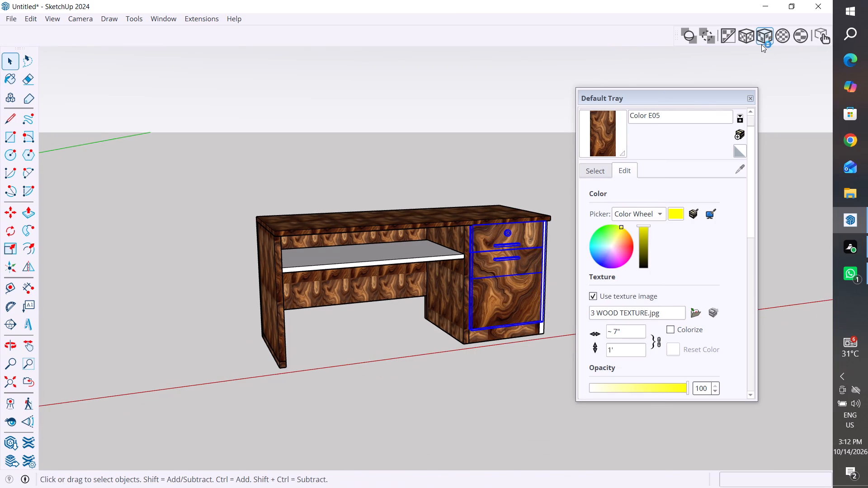
Apply V-Ray's fitted tri-planar projection to the desktop slab.
middle_click_drag(531, 207, 514, 397)
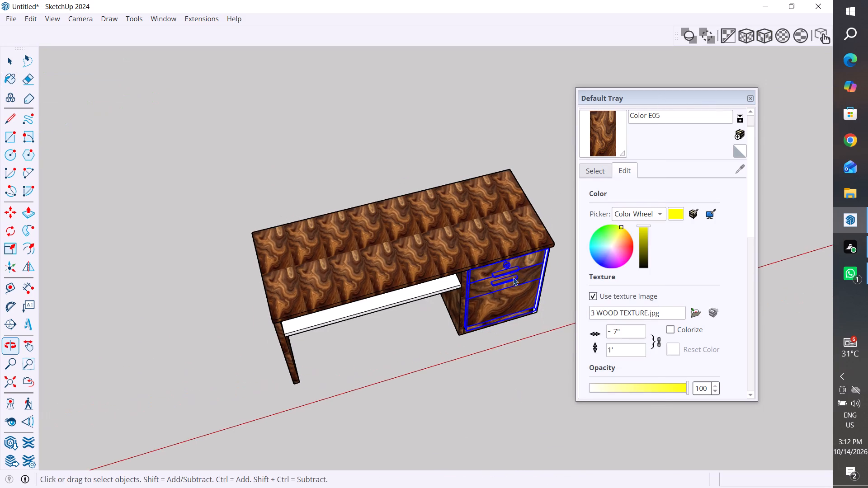
left_click(507, 232)
left_click(767, 33)
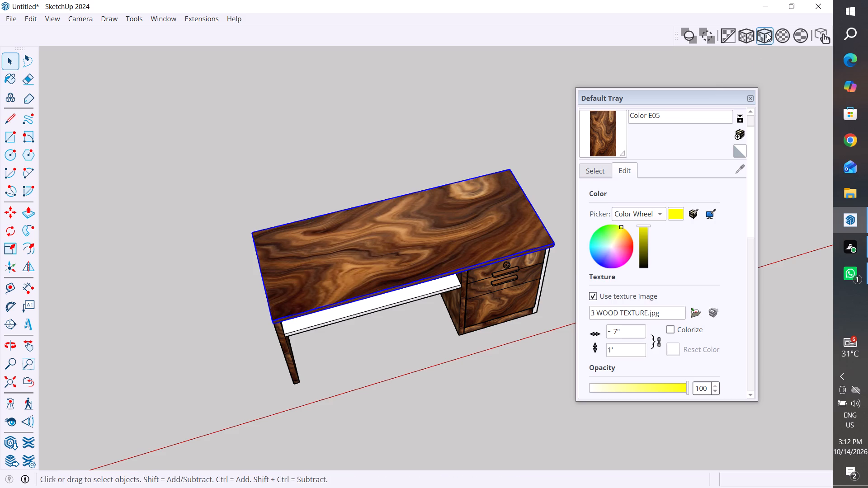
Select the outer side panel and replace the texture image of Color E05 with 2 wood texture.
middle_click_drag(494, 345, 521, 170)
middle_click_drag(327, 334, 490, 366)
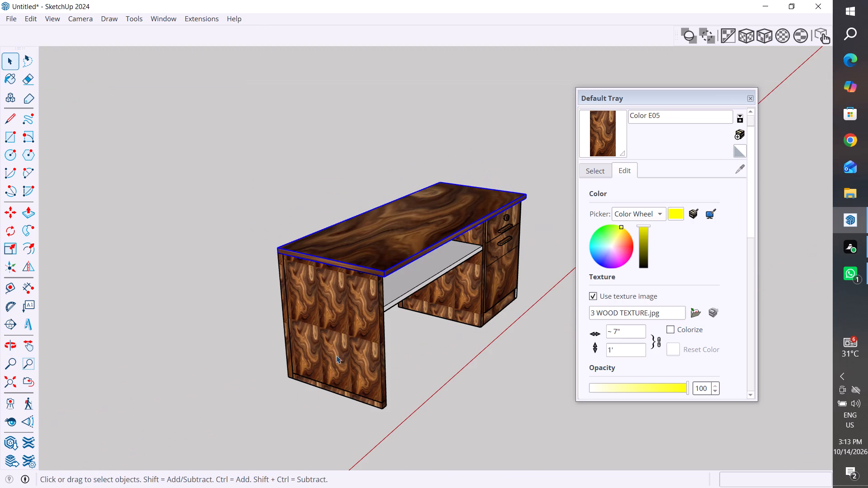
left_click(333, 348)
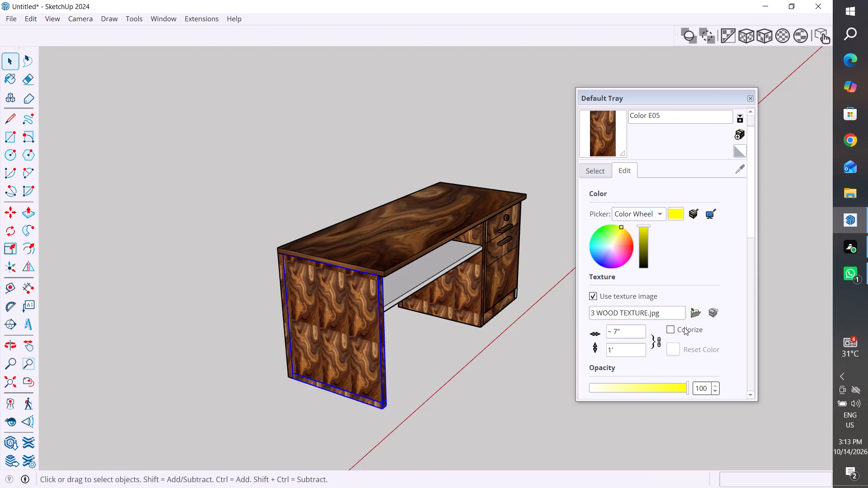
left_click(700, 311)
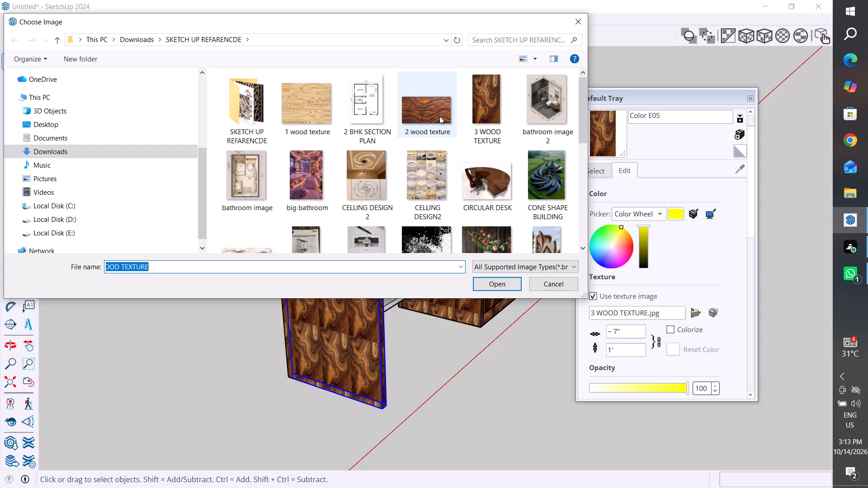
scroll(439, 126, "down", 2)
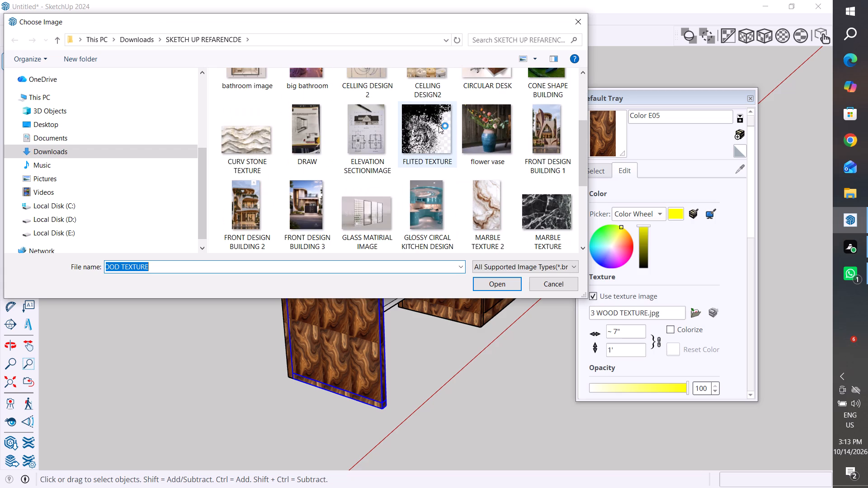
scroll(439, 126, "up", 2)
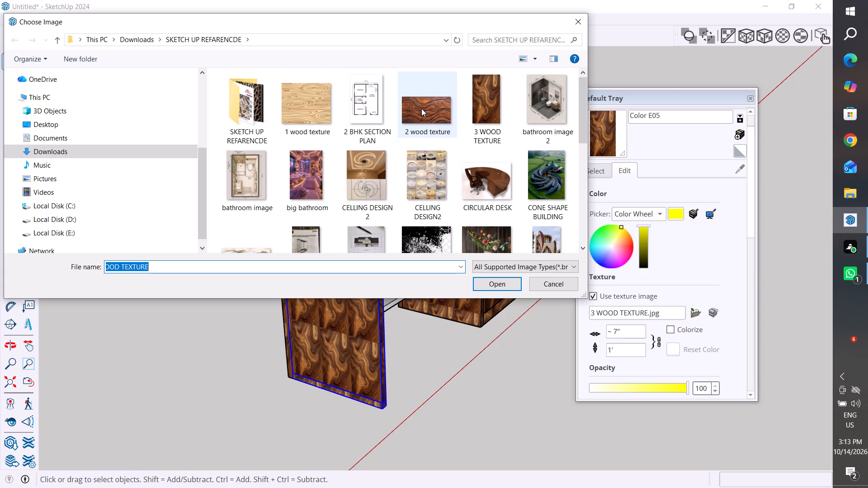
left_click(421, 108)
left_click(511, 282)
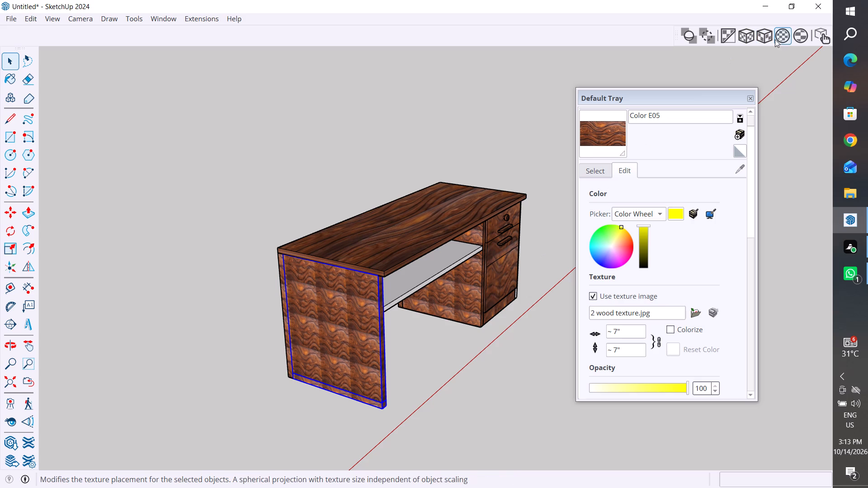
Apply V-Ray's fitted tri-planar projection to the selected outer side panel.
left_click(767, 38)
left_click(767, 38)
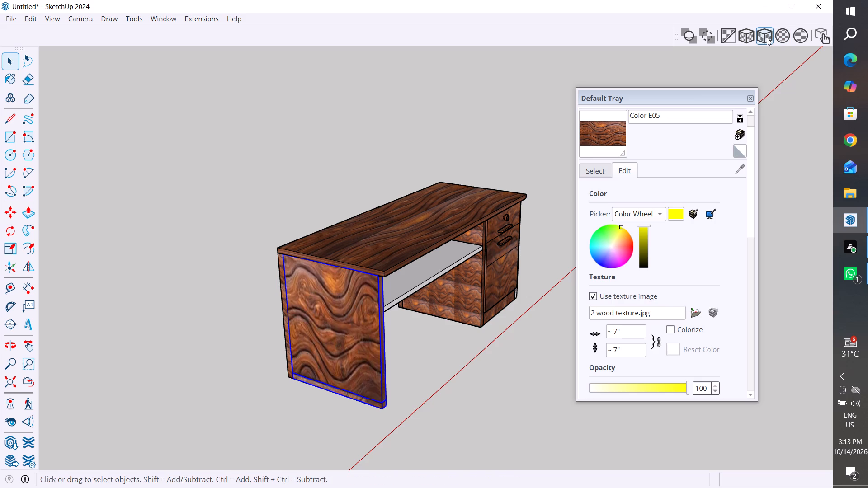
Reapply V-Ray's fitted tri-planar projection to the drawer front group, leaving nothing selected.
middle_click_drag(472, 372, 323, 463)
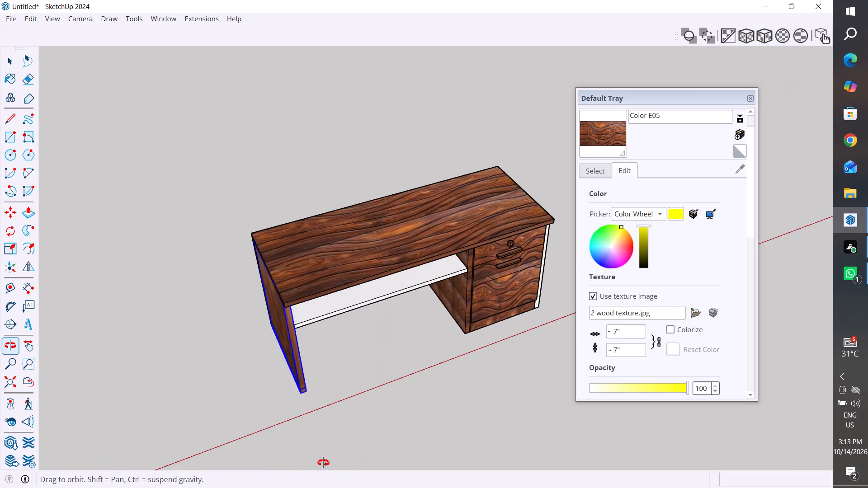
middle_click_drag(323, 463, 372, 468)
left_click(506, 286)
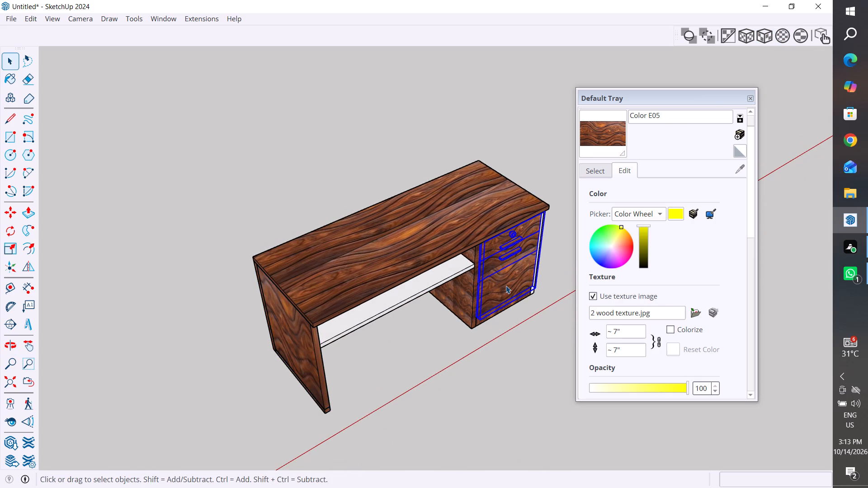
left_click(767, 38)
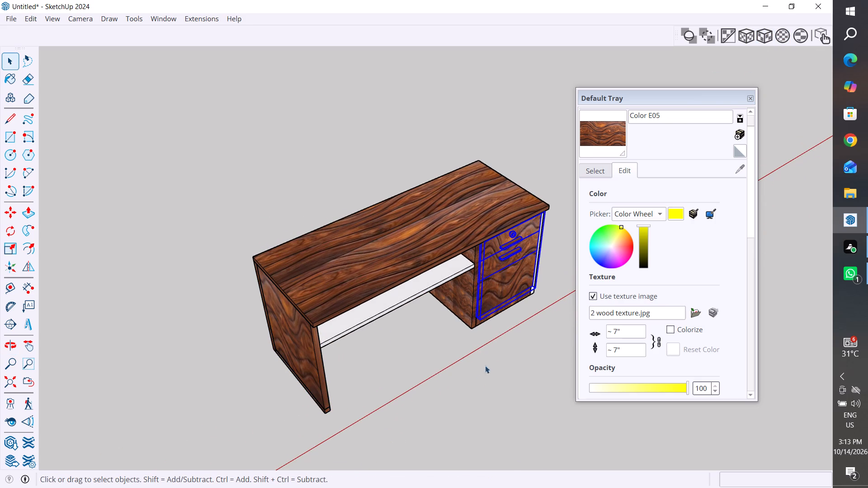
left_click(483, 371)
Apply V-Ray's fitted tri-planar projection to the inner side panel of the drawer unit, facing the knee space.
middle_click_drag(497, 313, 520, 242)
left_click(459, 291)
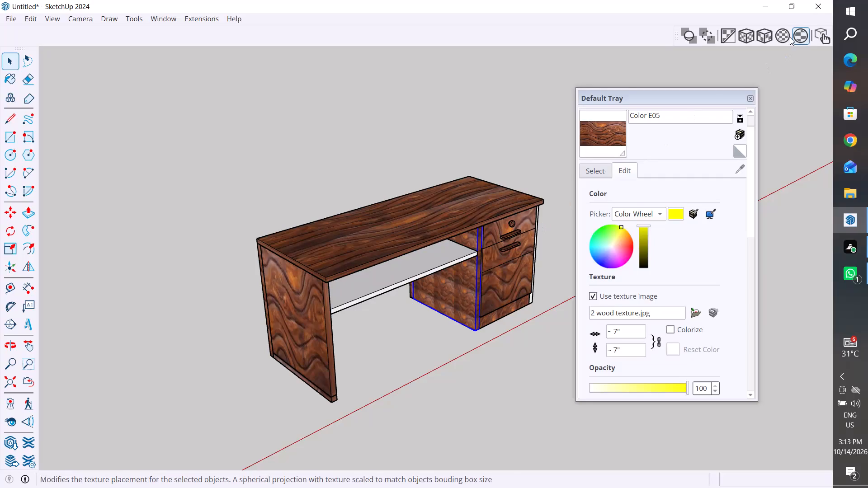
left_click(767, 37)
Apply V-Ray's fitted tri-planar projection to the desk's back panel and clear the selection.
middle_click_drag(499, 348, 622, 375)
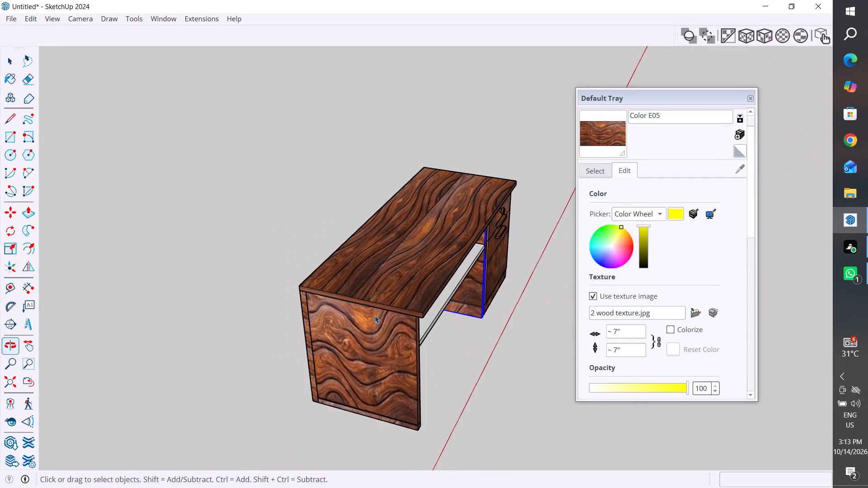
middle_click_drag(380, 317, 631, 342)
left_click(463, 309)
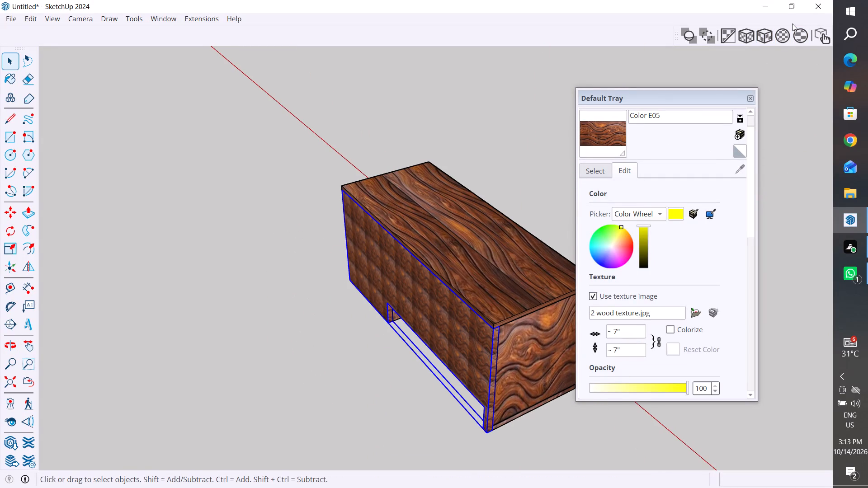
left_click(763, 38)
scroll(375, 347, "down", 4)
middle_click_drag(474, 347, 164, 333)
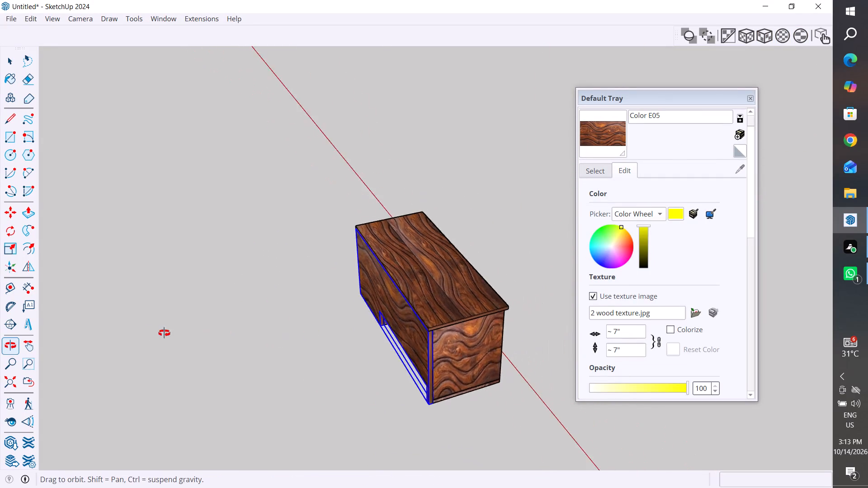
middle_click_drag(164, 333, 146, 333)
left_click(439, 361)
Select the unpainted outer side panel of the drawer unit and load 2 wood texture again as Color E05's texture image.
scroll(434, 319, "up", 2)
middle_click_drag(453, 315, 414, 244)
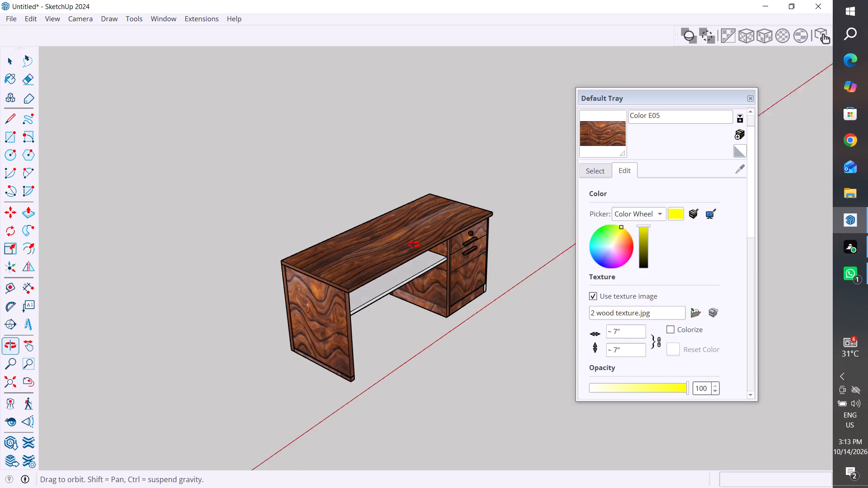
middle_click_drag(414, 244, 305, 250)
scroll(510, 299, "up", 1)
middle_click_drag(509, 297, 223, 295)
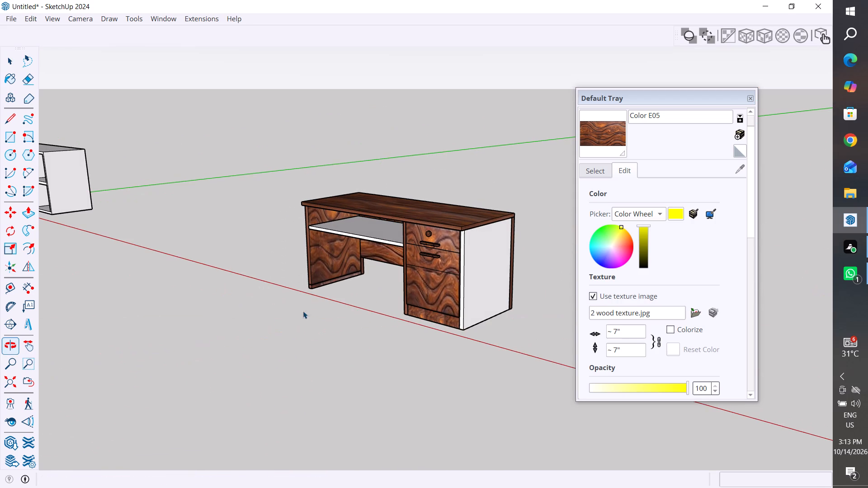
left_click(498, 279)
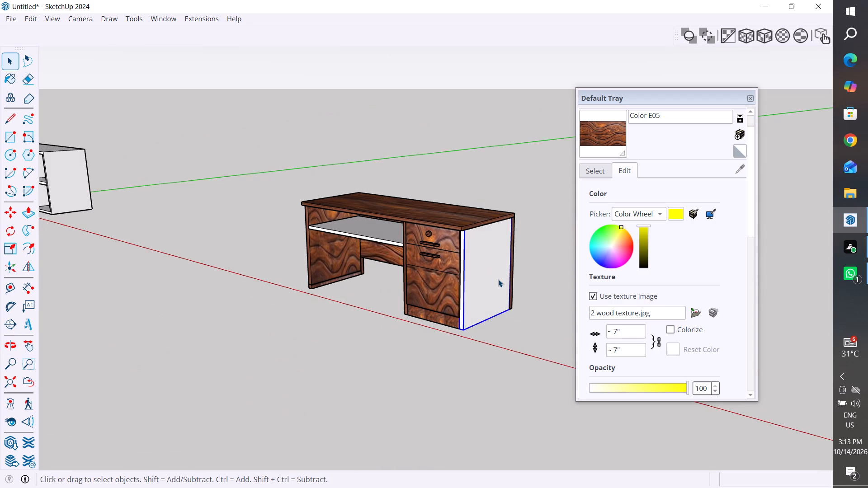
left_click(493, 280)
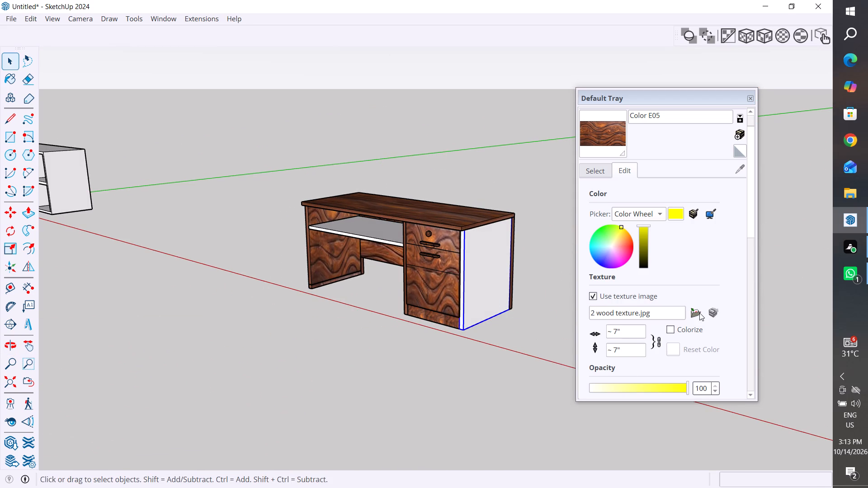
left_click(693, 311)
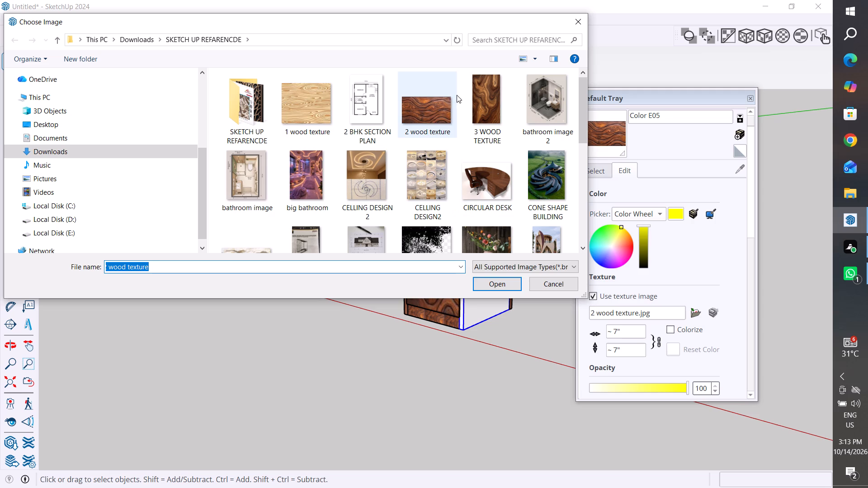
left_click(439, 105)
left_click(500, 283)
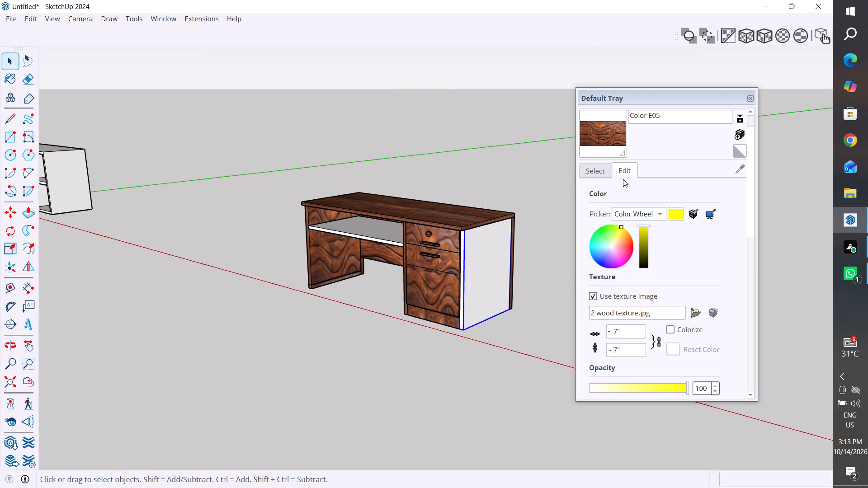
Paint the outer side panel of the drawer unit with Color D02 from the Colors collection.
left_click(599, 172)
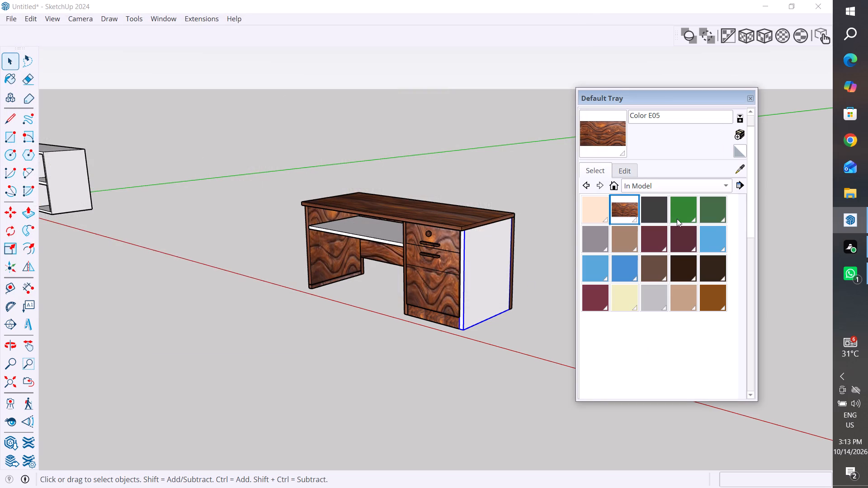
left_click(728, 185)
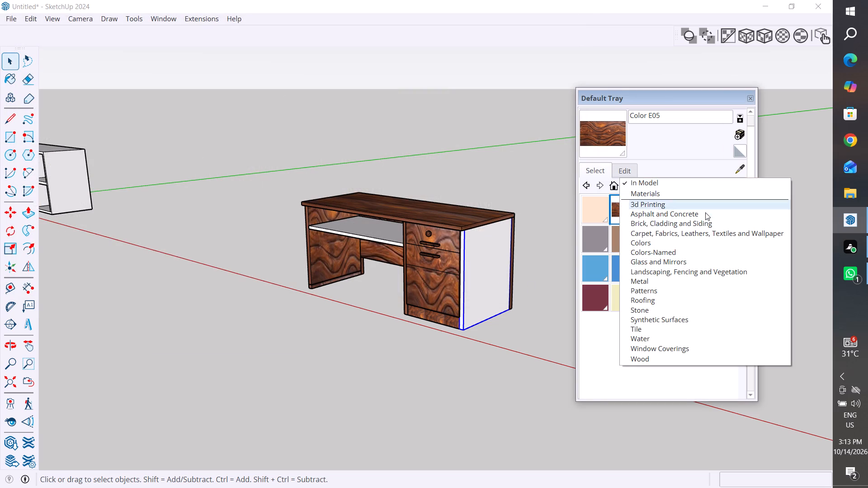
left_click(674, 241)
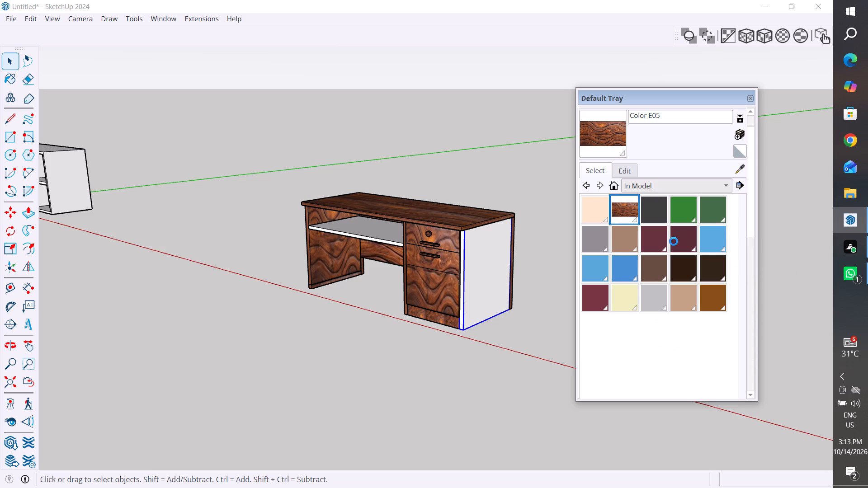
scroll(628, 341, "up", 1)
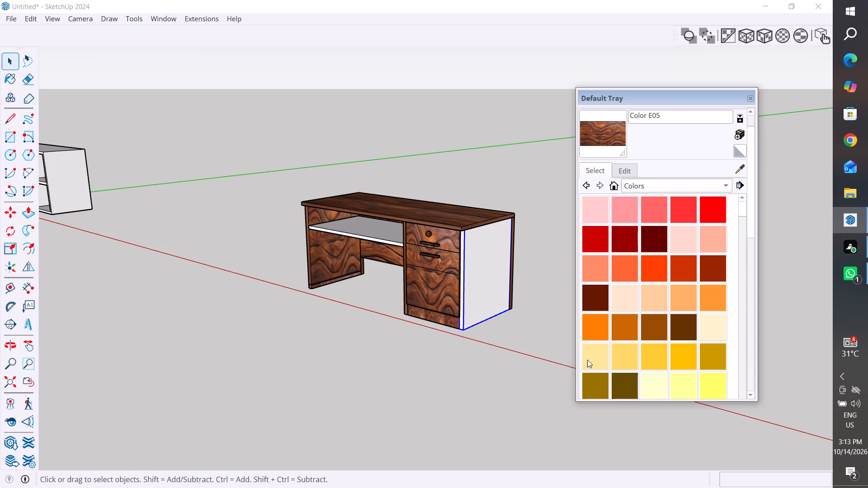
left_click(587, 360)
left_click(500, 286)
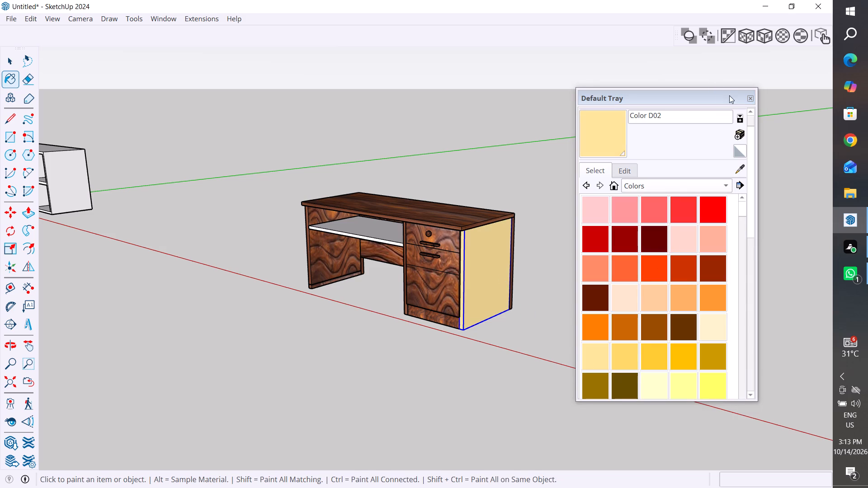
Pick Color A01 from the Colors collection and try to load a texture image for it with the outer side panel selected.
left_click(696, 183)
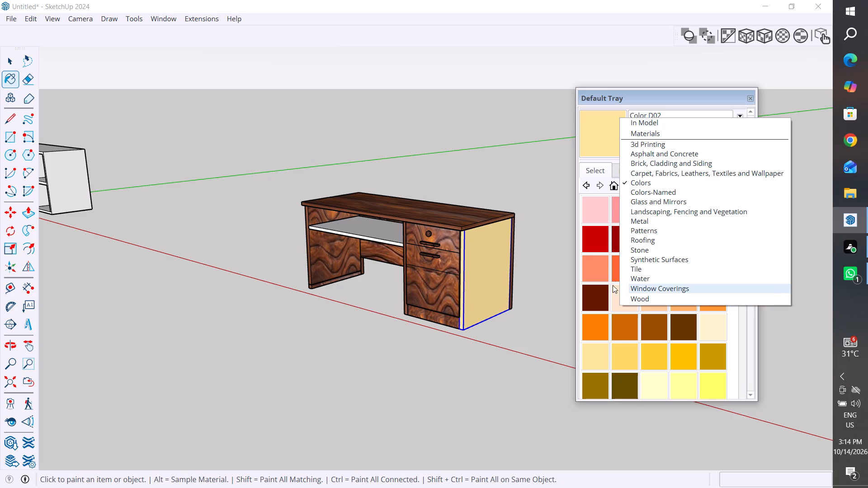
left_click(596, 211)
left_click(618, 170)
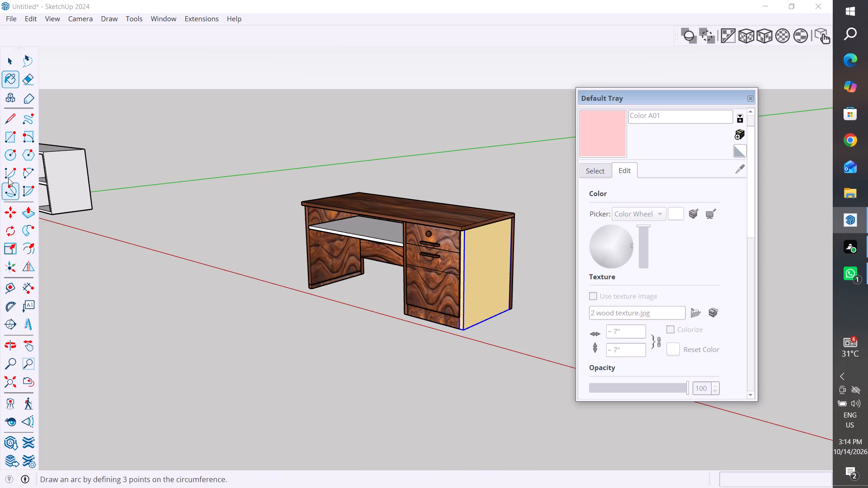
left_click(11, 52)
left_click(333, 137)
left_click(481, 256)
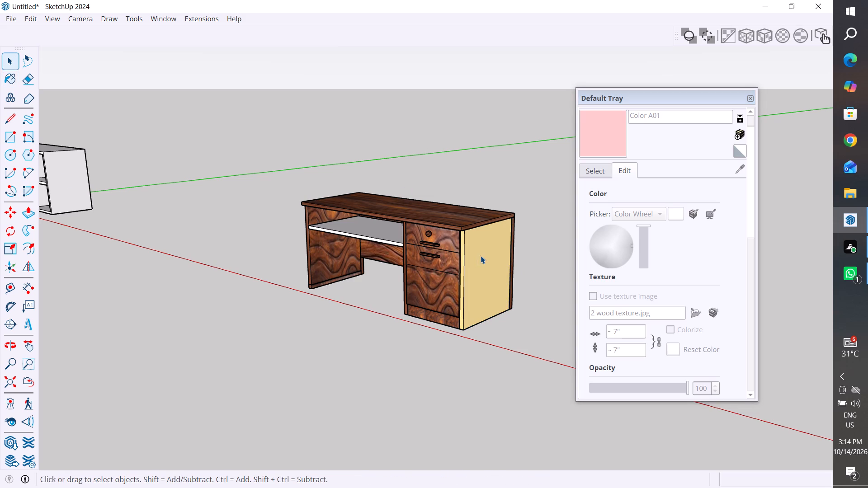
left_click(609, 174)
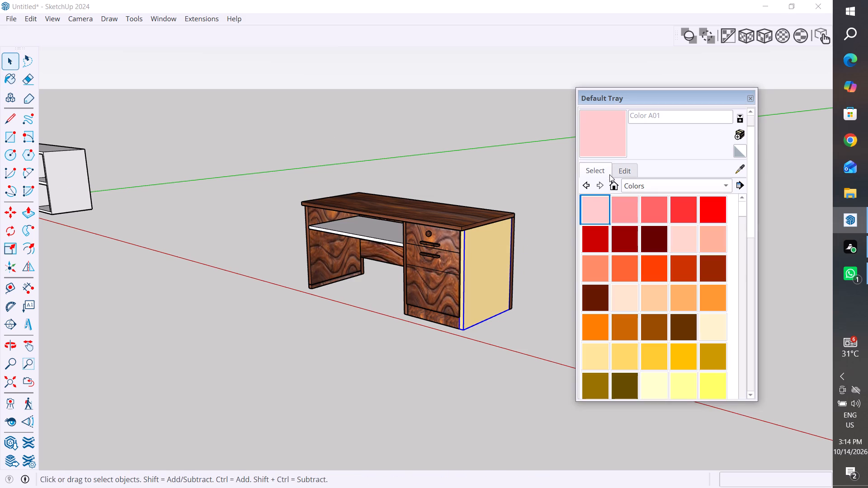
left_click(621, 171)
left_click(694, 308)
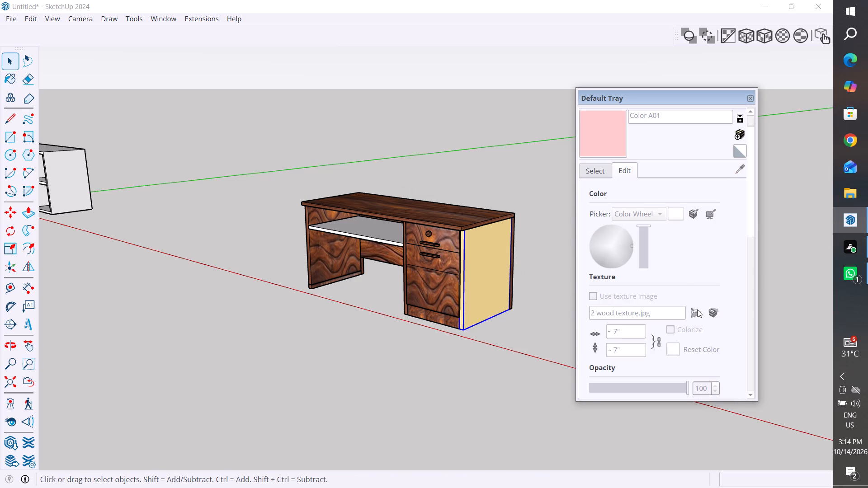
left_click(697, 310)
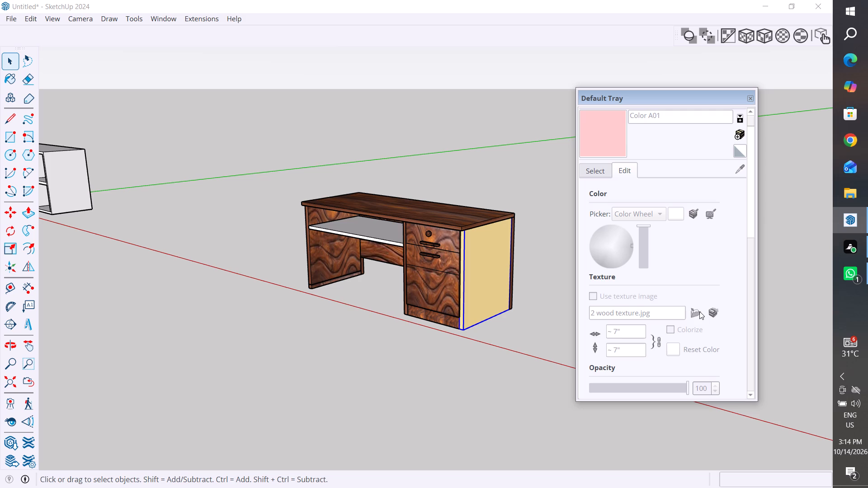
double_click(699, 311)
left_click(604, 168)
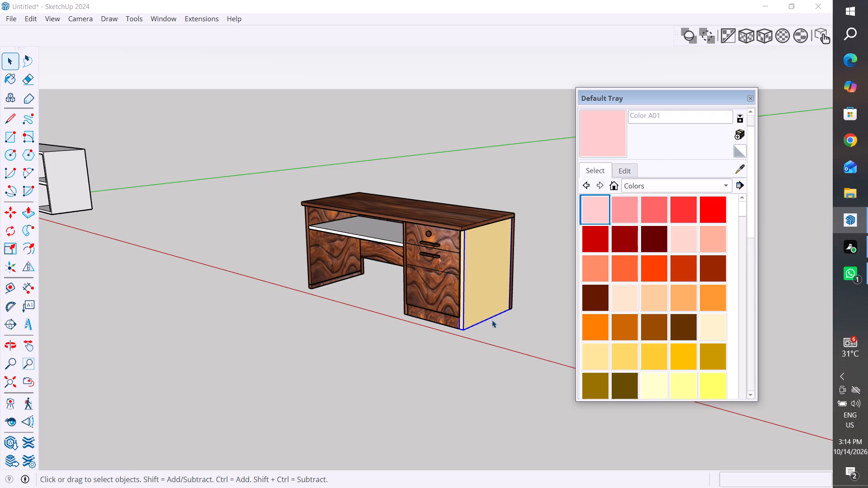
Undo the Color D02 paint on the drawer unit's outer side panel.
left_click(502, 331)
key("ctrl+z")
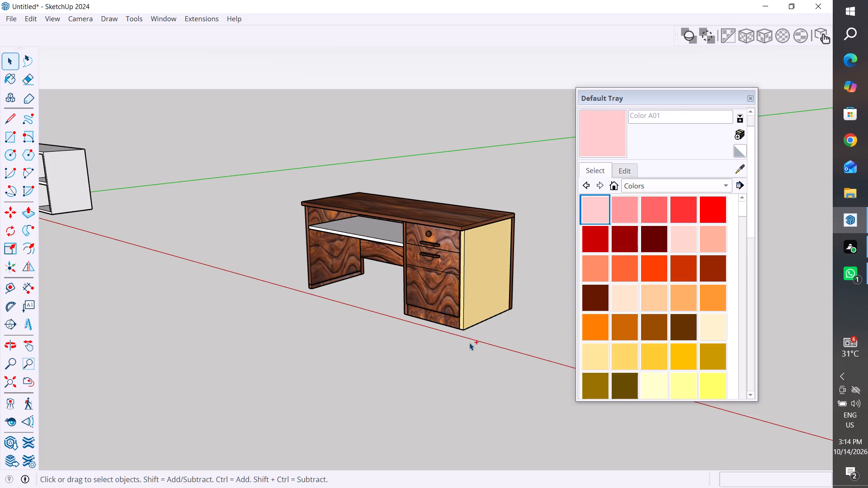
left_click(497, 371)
Open the drawer unit's outer side panel group for editing and paint its large outer face with Color A01.
left_click_drag(679, 101, 758, 117)
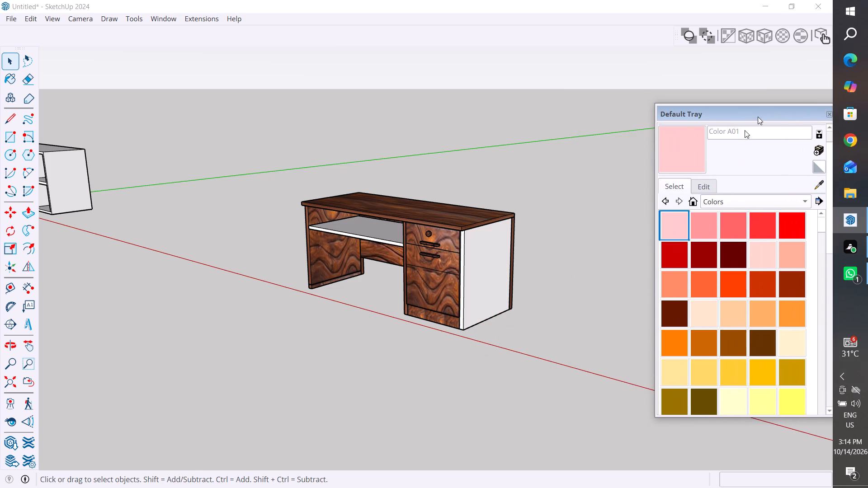
left_click(540, 279)
middle_click_drag(454, 361, 592, 360)
scroll(615, 276, "up", 7)
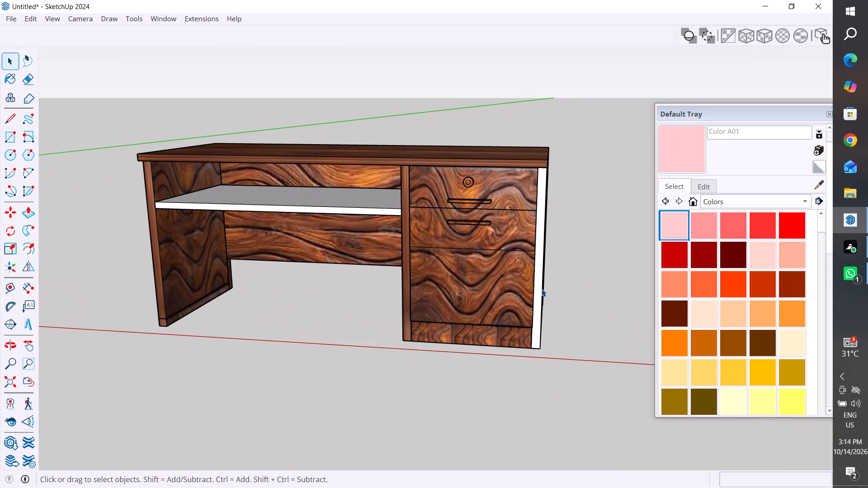
left_click(542, 289)
middle_click_drag(563, 293, 457, 282)
left_click(516, 271)
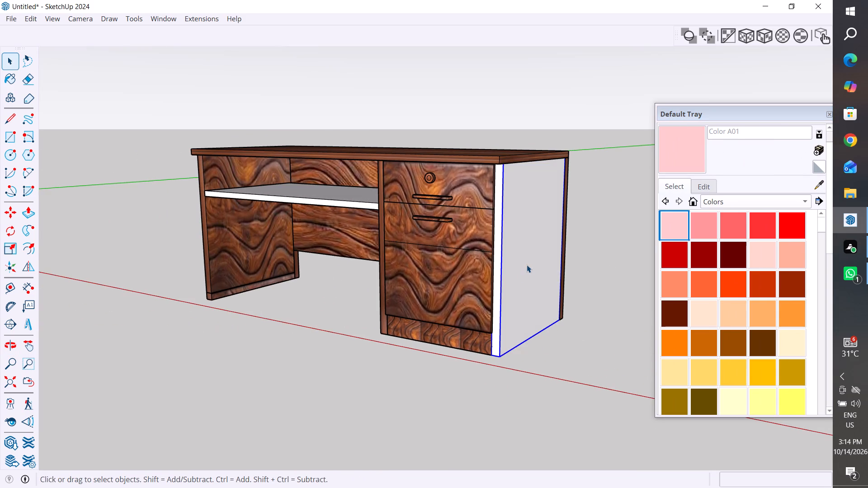
triple_click(527, 265)
left_click(528, 264)
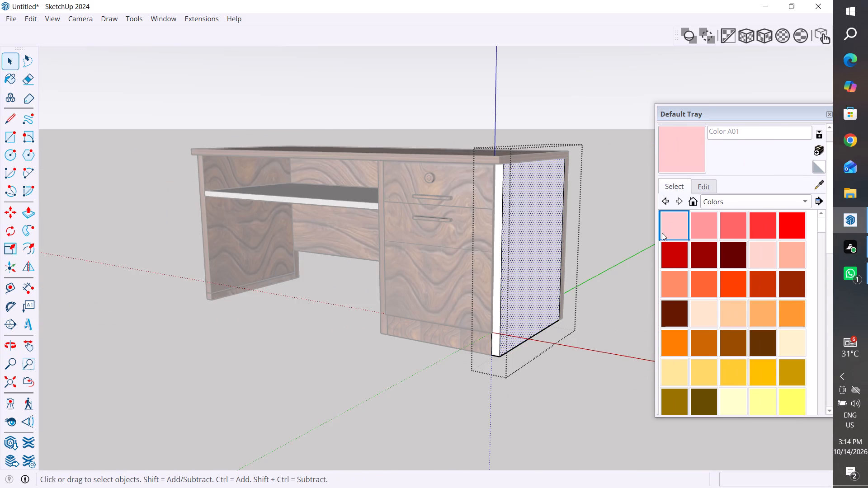
left_click(664, 231)
left_click(527, 246)
Paint the front edge and the bottom edge of the open side panel with Color A01.
scroll(492, 286, "up", 4)
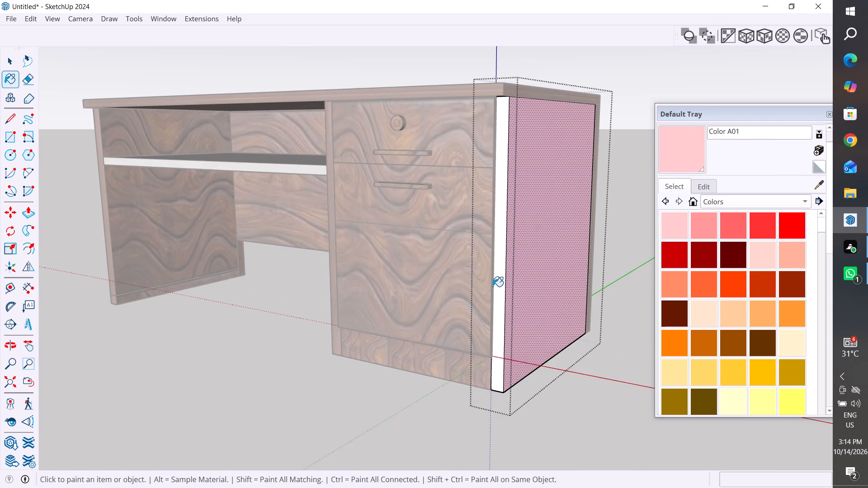
middle_click_drag(495, 286, 587, 291)
scroll(576, 287, "up", 3)
left_click(563, 274)
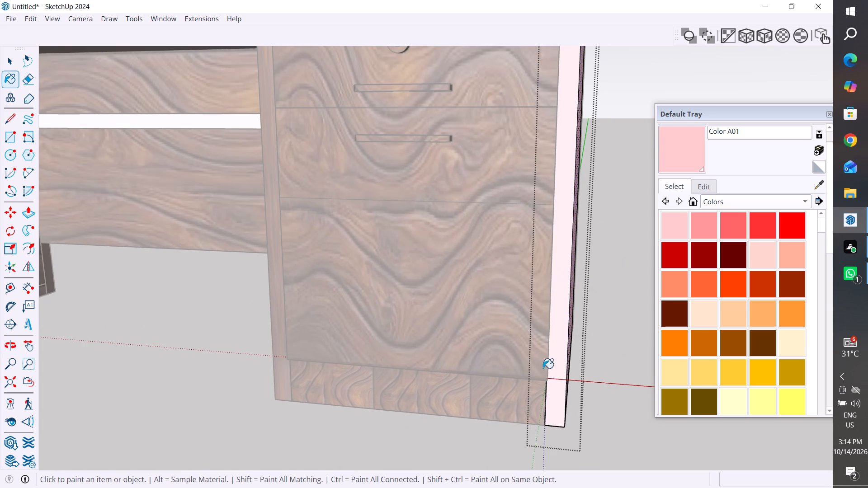
scroll(558, 379, "up", 4)
middle_click_drag(553, 385, 520, 187)
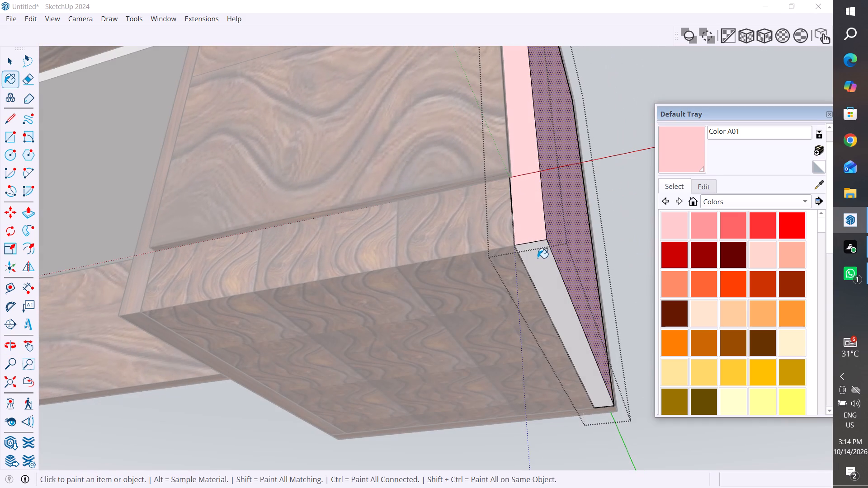
left_click(538, 268)
scroll(530, 284, "down", 4)
middle_click_drag(563, 278, 88, 364)
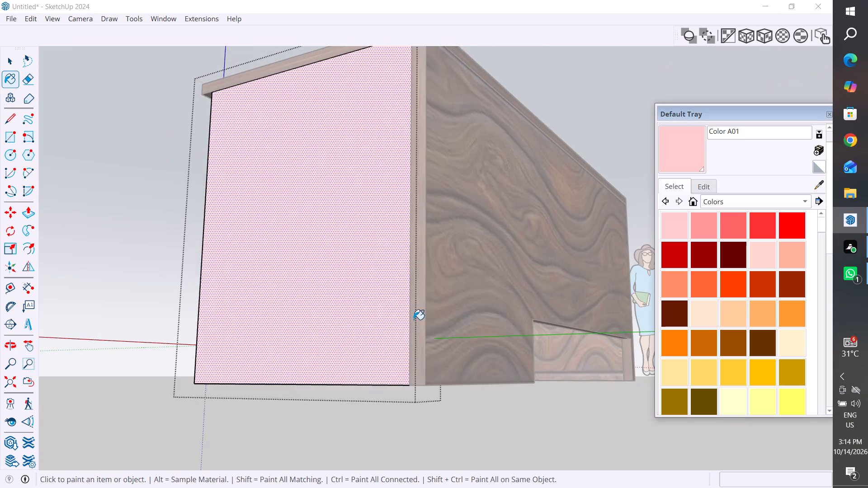
Finish editing the drawer unit's outer side panel and close its group.
middle_click_drag(414, 319, 680, 401)
scroll(387, 309, "down", 4)
middle_click_drag(415, 313, 640, 331)
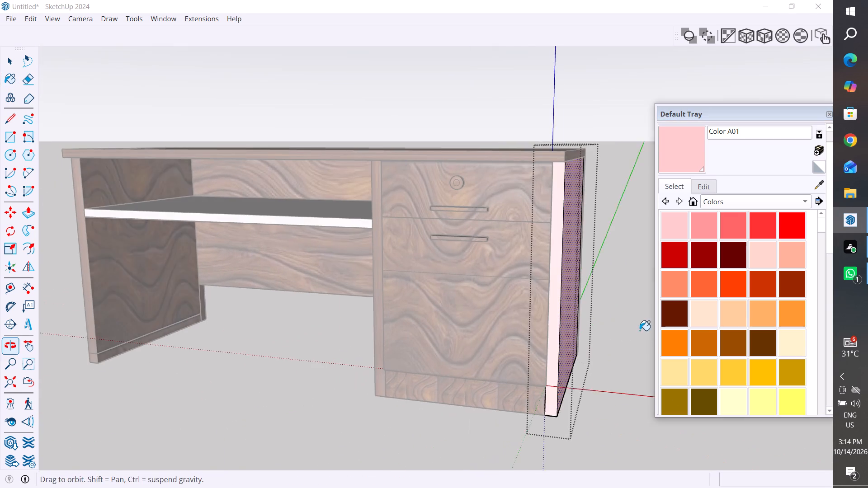
left_click(497, 304)
middle_click_drag(469, 328, 571, 331)
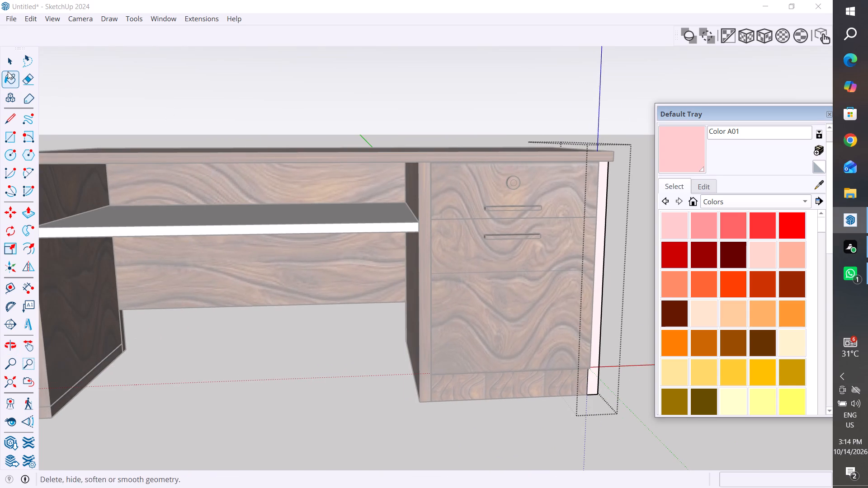
left_click(6, 70)
left_click(234, 104)
Examine the desk from the front, above and the drawer side to judge the pink outer side panel.
scroll(473, 308, "down", 5)
middle_click_drag(514, 309, 505, 301)
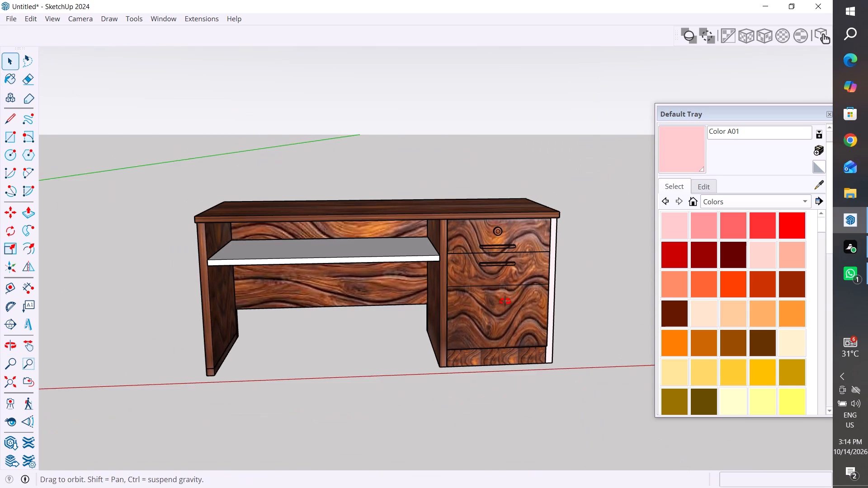
middle_click_drag(505, 301, 496, 292)
middle_click_drag(596, 303, 391, 397)
scroll(460, 263, "up", 2)
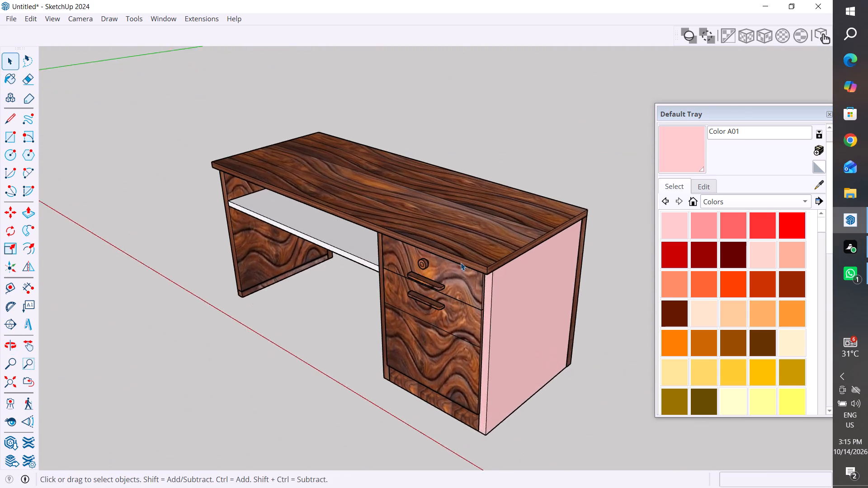
scroll(461, 263, "up", 2)
scroll(458, 322, "up", 3)
middle_click_drag(482, 337, 340, 443)
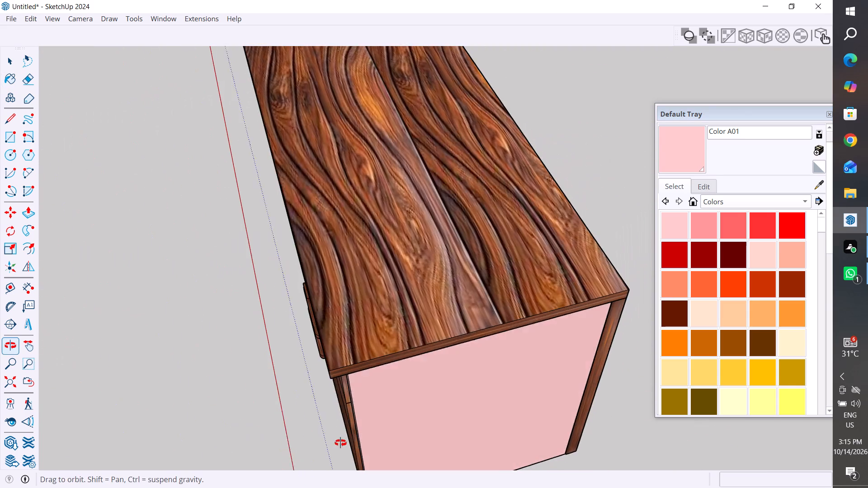
middle_click_drag(340, 443, 347, 441)
scroll(451, 286, "down", 9)
middle_click_drag(487, 344, 521, 284)
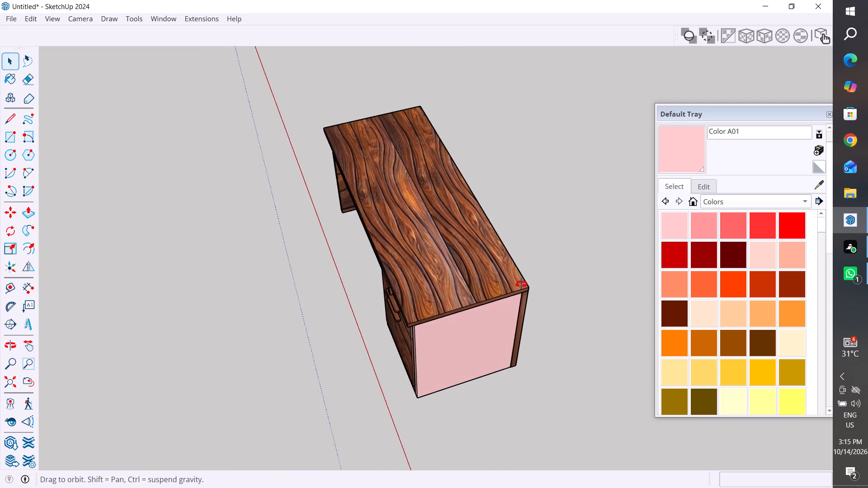
middle_click_drag(521, 284, 524, 281)
scroll(476, 329, "up", 4)
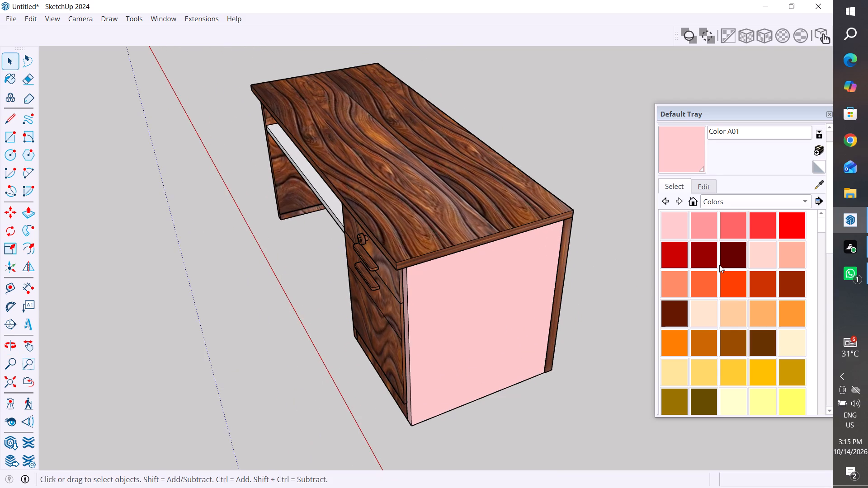
scroll(530, 291, "down", 6)
middle_click_drag(476, 296, 535, 267)
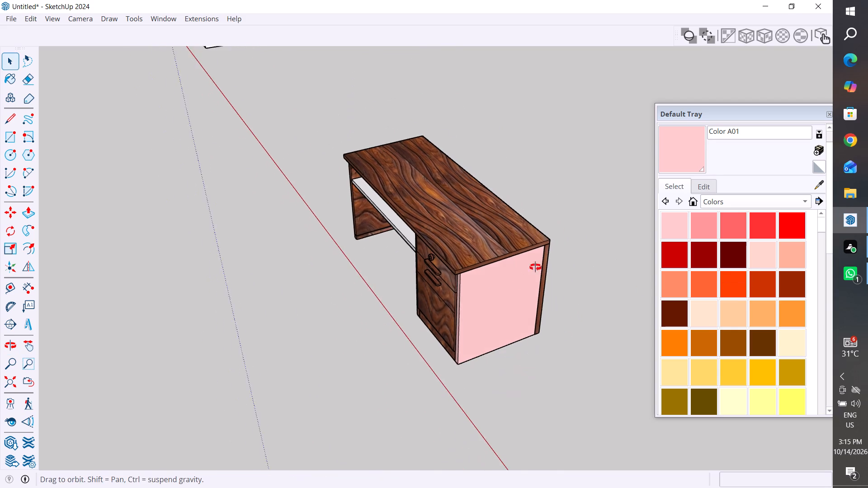
middle_click_drag(535, 267, 550, 225)
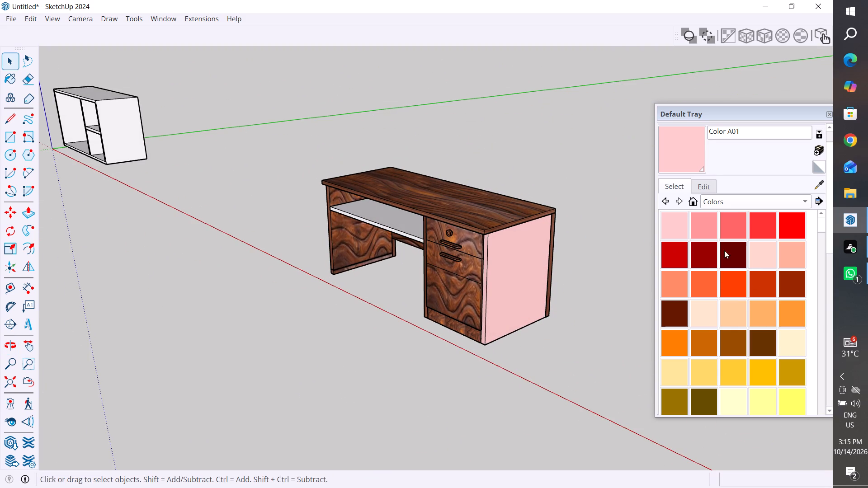
Open the drawer unit's outer side panel group and paint all its faces with the In Model wood material Color E05.
left_click(689, 200)
left_click(732, 225)
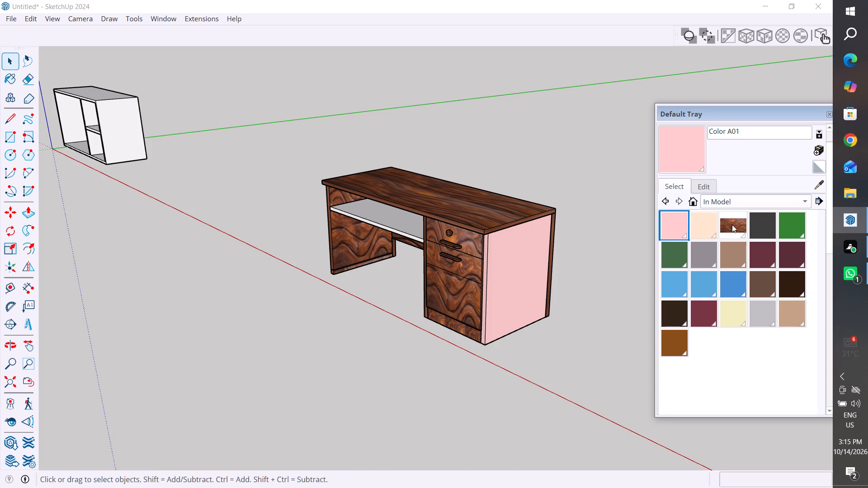
left_click(526, 273)
scroll(502, 286, "up", 4)
middle_click_drag(511, 286, 544, 279)
left_click(6, 62)
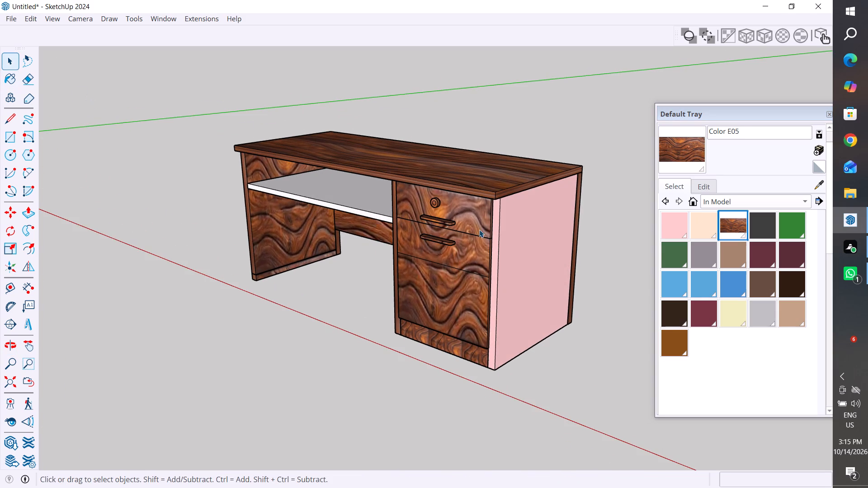
left_click(533, 248)
triple_click(533, 258)
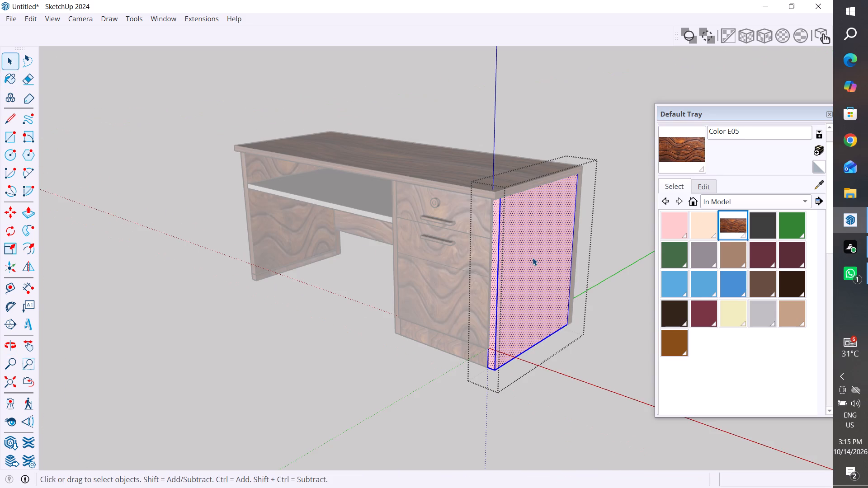
left_click(735, 229)
left_click(570, 232)
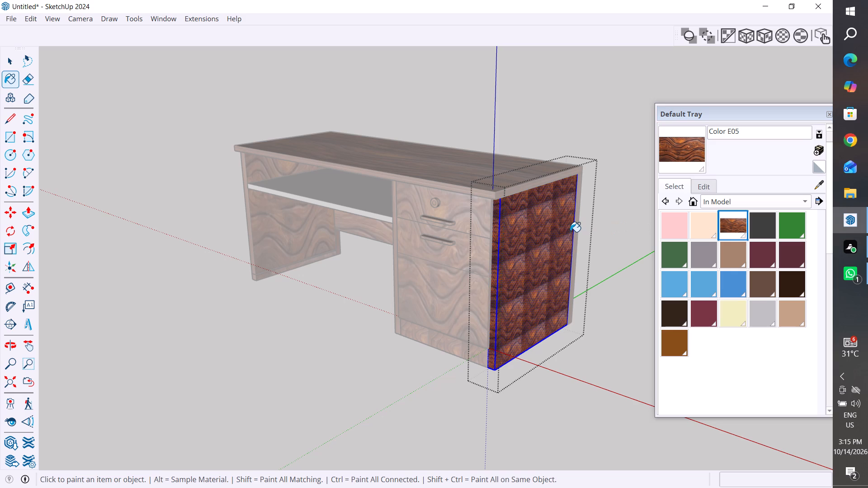
Fit the wood texture projection on the outer side panel's faces and close its group.
left_click(760, 41)
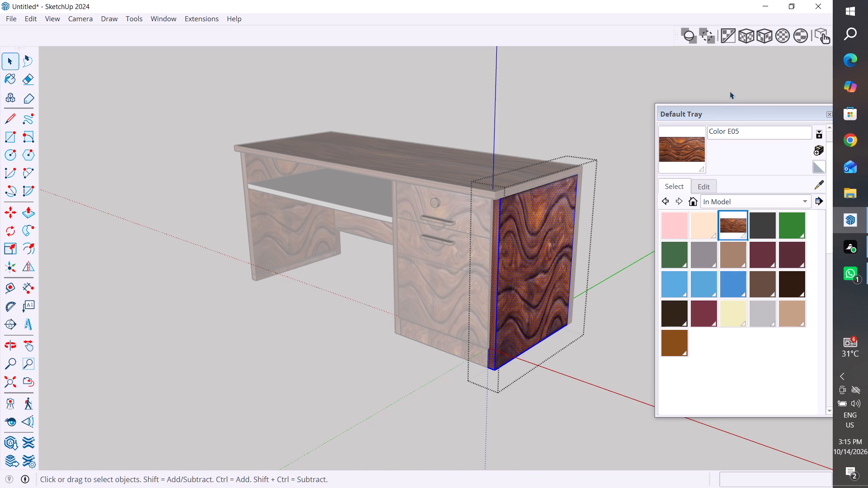
left_click(238, 121)
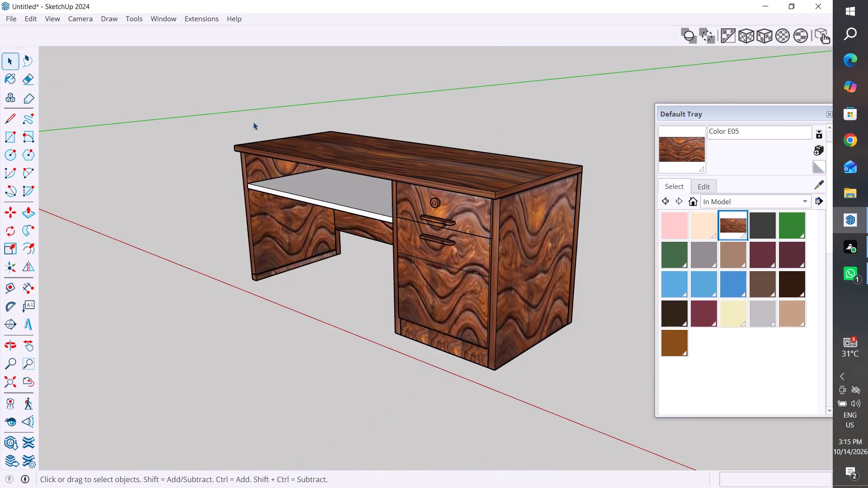
Paint the white shelf beneath the desktop with Color A01 from the In Model materials.
scroll(445, 362, "down", 4)
middle_click(664, 372)
middle_click_drag(389, 359, 583, 338)
scroll(467, 343, "up", 3)
middle_click_drag(484, 352, 639, 396)
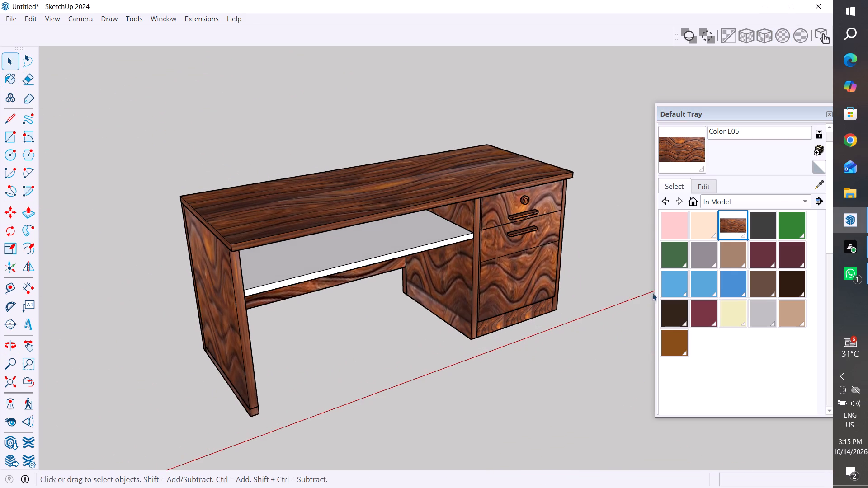
left_click(680, 225)
left_click(359, 258)
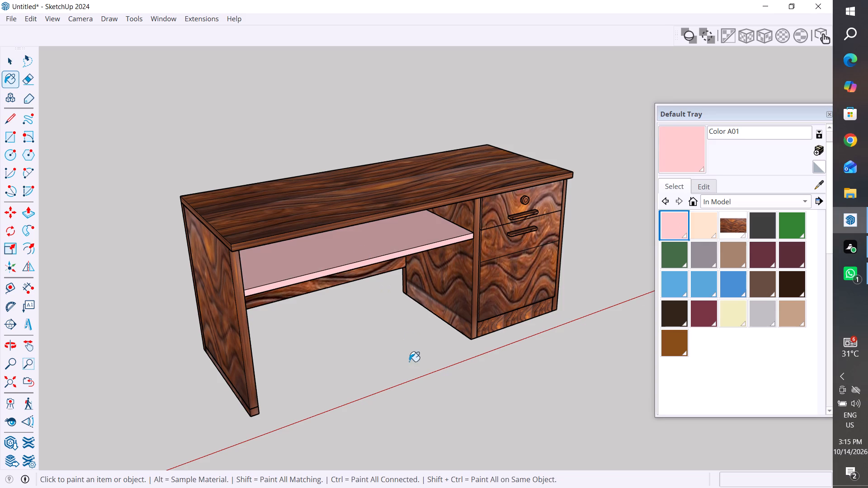
Move the drawer front group about 11" forward out of the drawer unit.
left_click(13, 57)
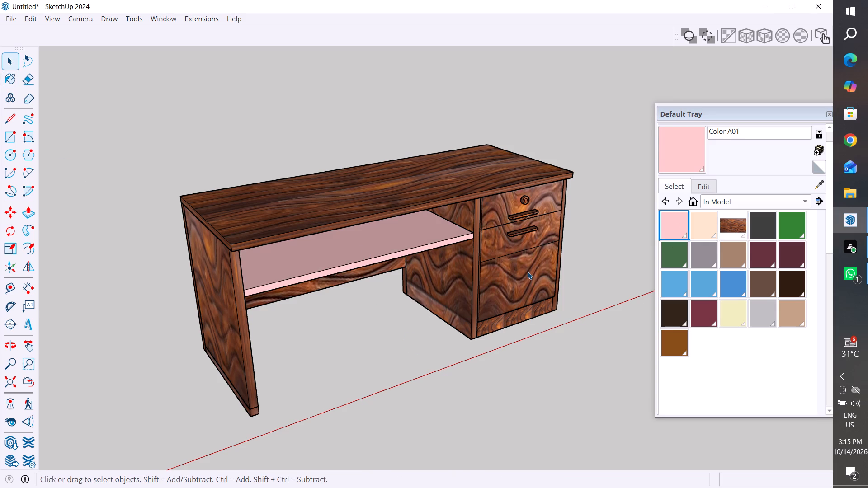
left_click(527, 271)
key("m")
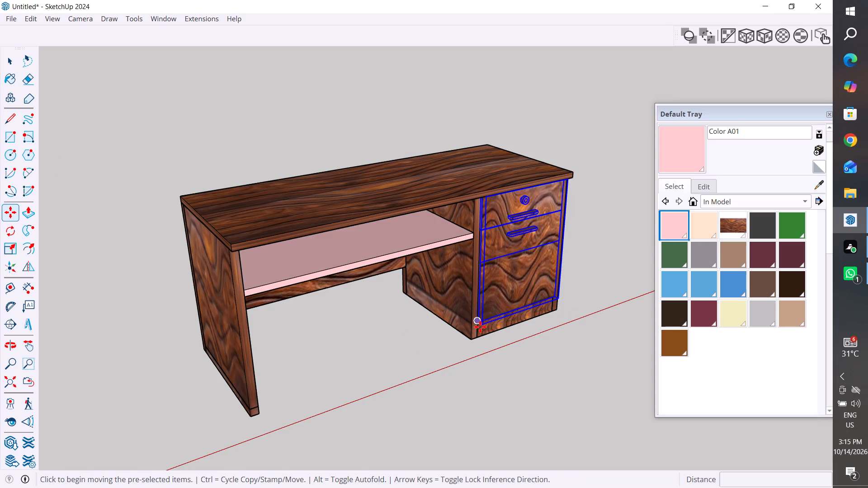
left_click(482, 327)
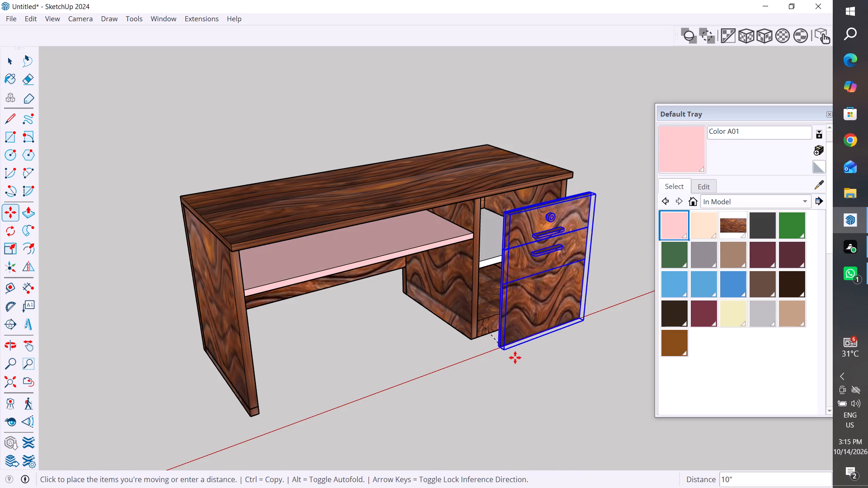
left_click(525, 350)
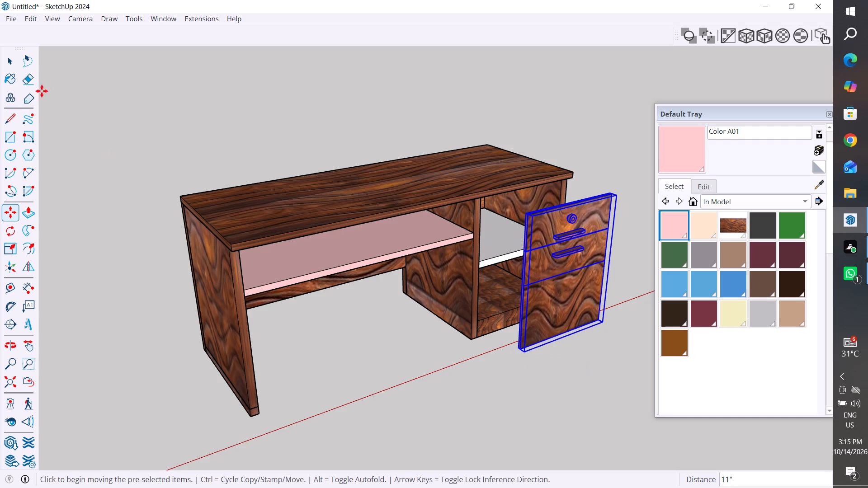
left_click(10, 57)
left_click(198, 119)
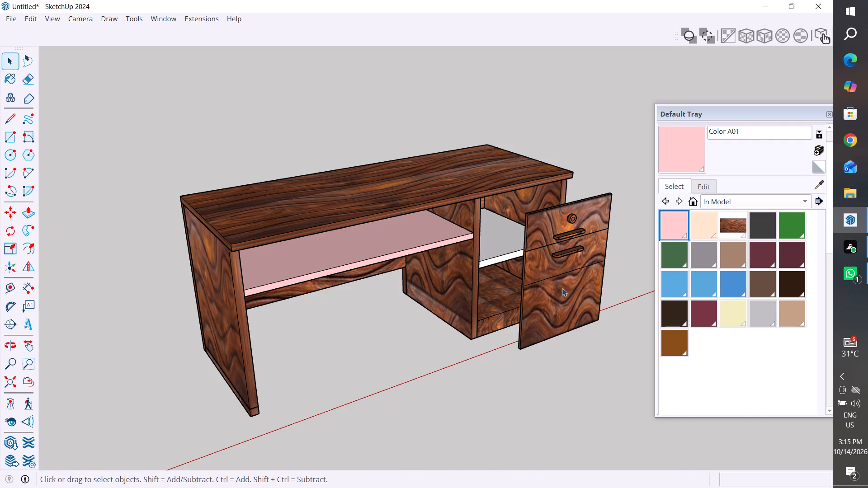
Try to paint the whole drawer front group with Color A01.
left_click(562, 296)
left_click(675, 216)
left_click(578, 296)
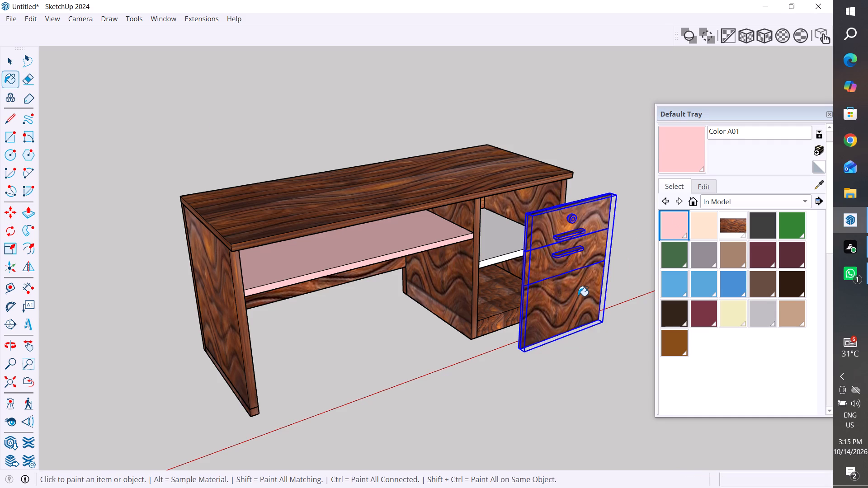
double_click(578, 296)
Explode the drawer front group into separately editable parts.
left_click(19, 57)
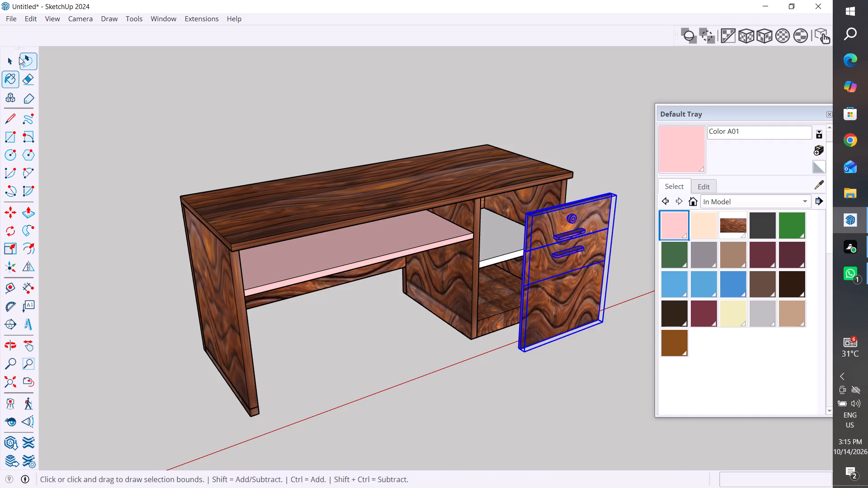
left_click(2, 56)
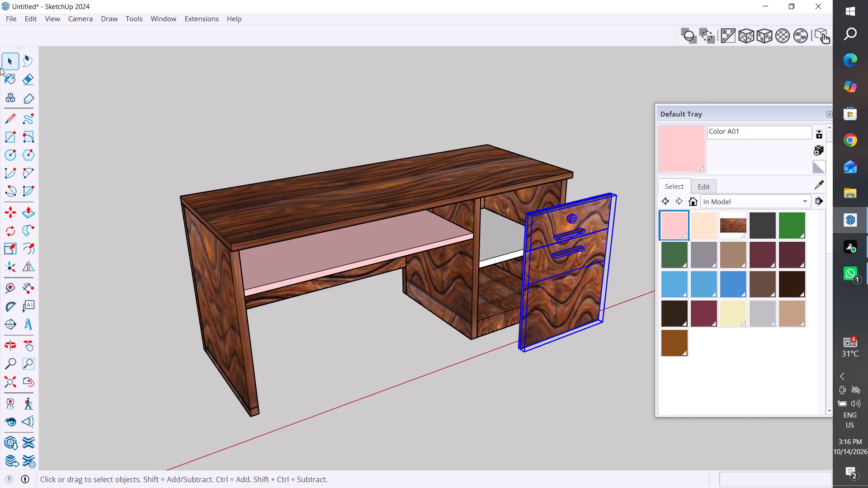
right_click(535, 313)
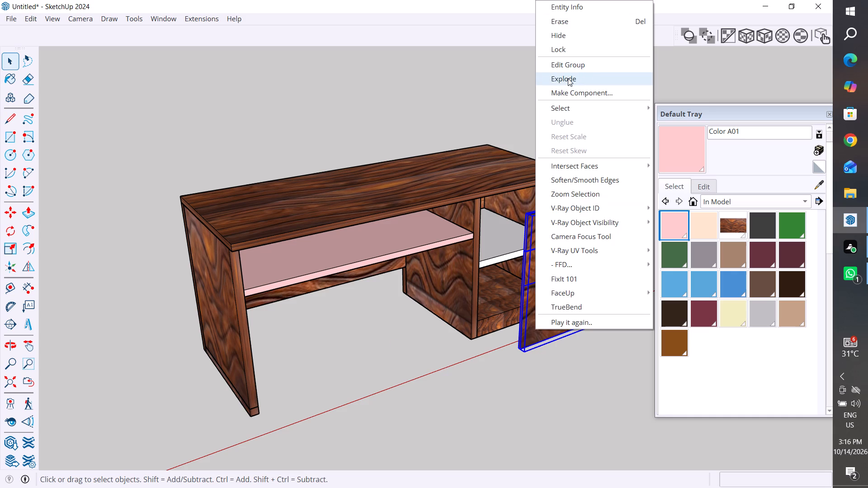
left_click(568, 78)
left_click(595, 412)
Paint the front faces of the bottom, middle and top drawers with Color A01.
left_click(546, 305)
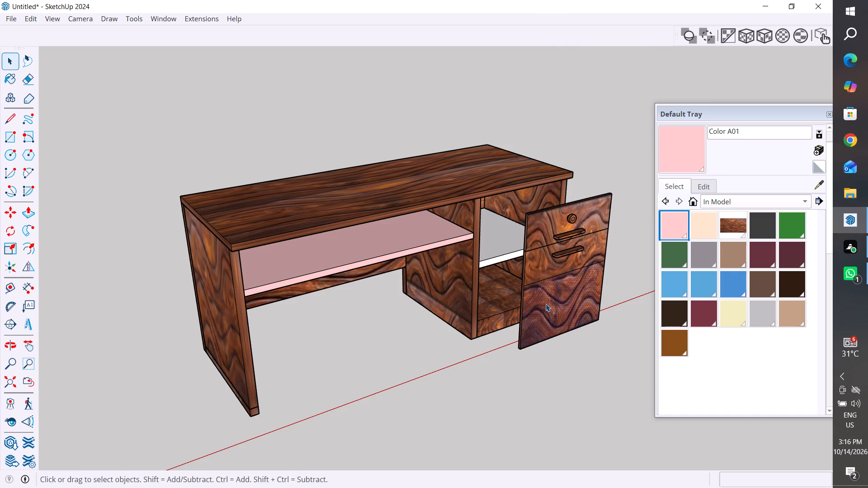
left_click(663, 234)
left_click(560, 302)
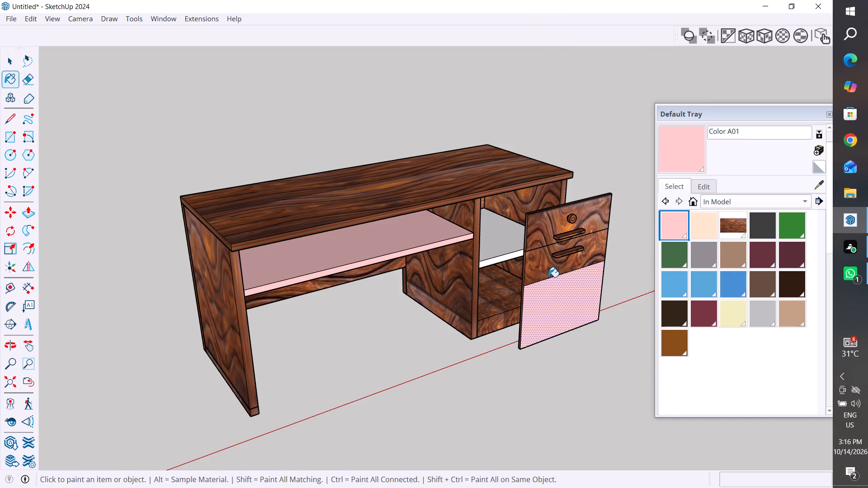
left_click(543, 272)
left_click(539, 243)
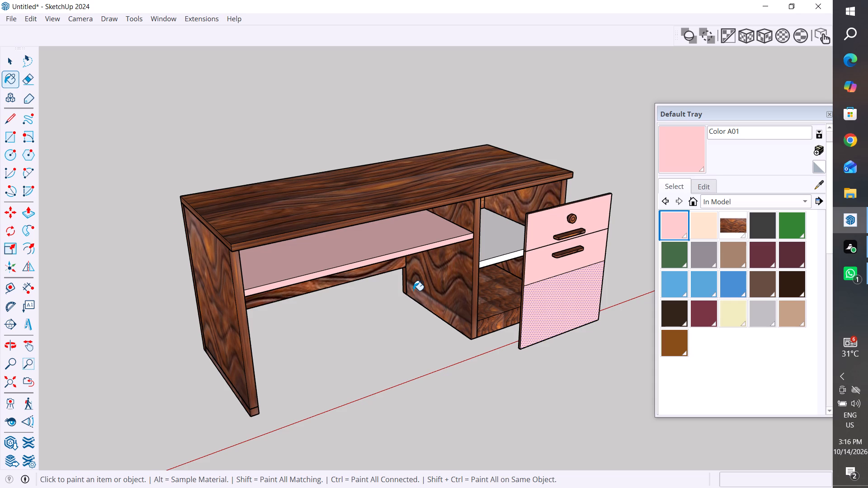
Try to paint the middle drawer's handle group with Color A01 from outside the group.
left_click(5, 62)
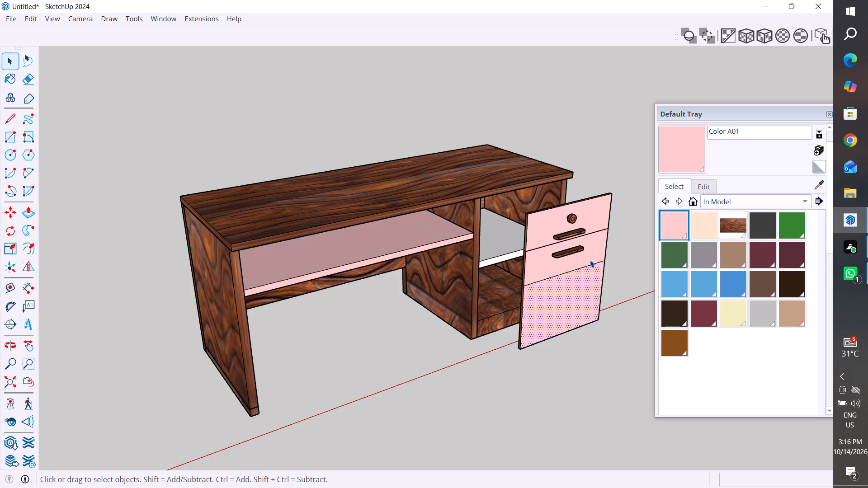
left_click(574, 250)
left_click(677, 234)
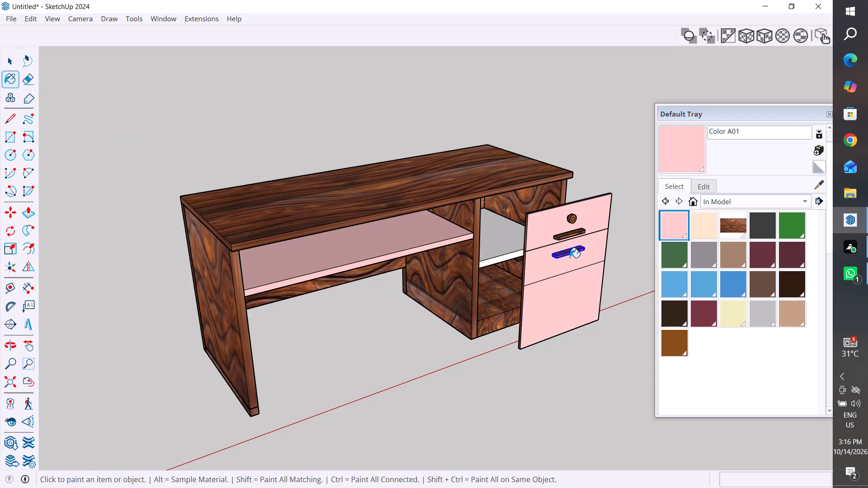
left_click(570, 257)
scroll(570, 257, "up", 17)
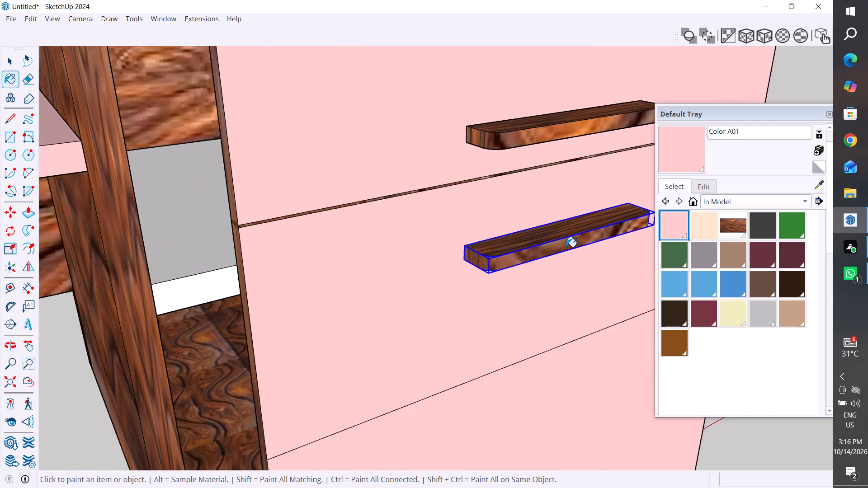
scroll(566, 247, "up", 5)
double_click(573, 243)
Open the middle drawer's handle group and paint all its faces with Color A01.
left_click(14, 70)
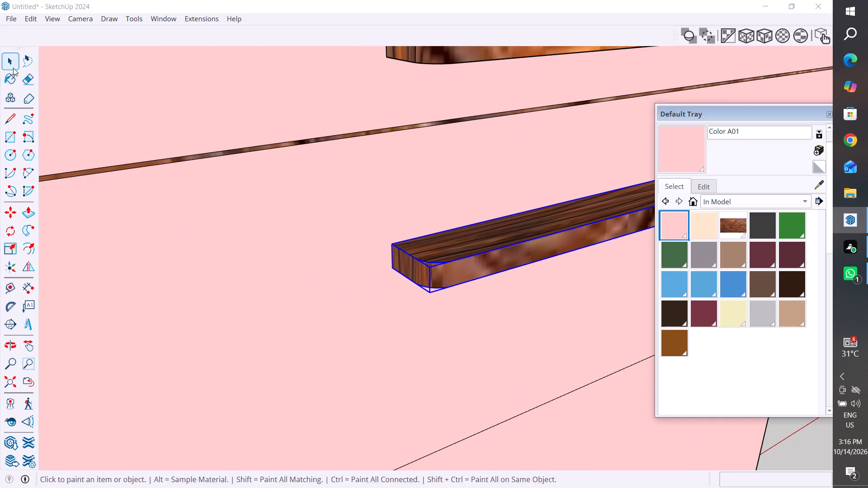
left_click(13, 65)
triple_click(519, 250)
left_click(519, 250)
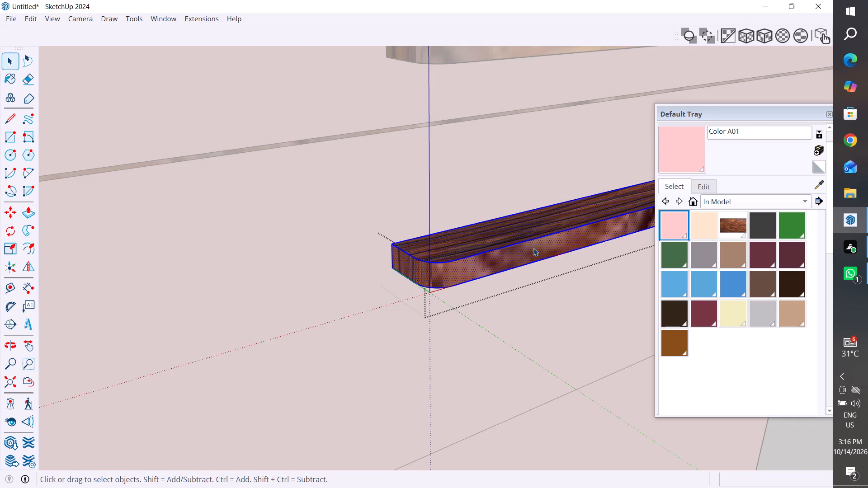
left_click(676, 221)
left_click(582, 234)
scroll(484, 258, "down", 4)
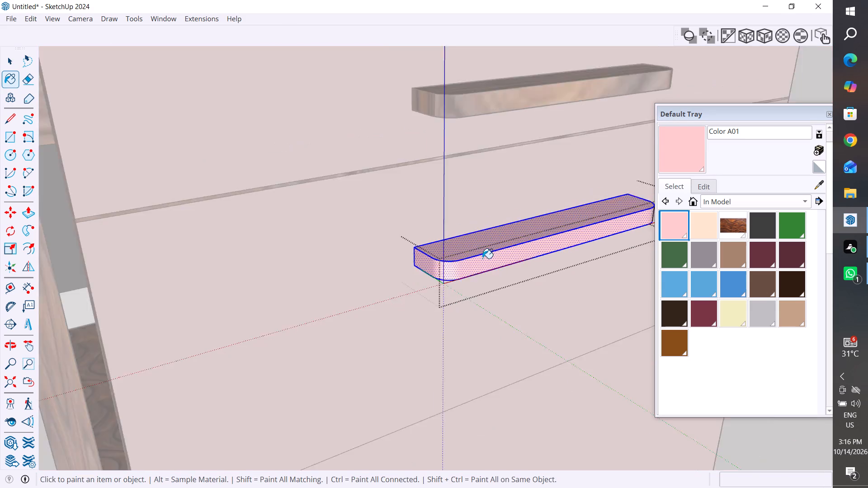
Close the handle group and combine all the drawer fronts with their knob and handles into one group.
scroll(482, 258, "down", 15)
left_click(7, 59)
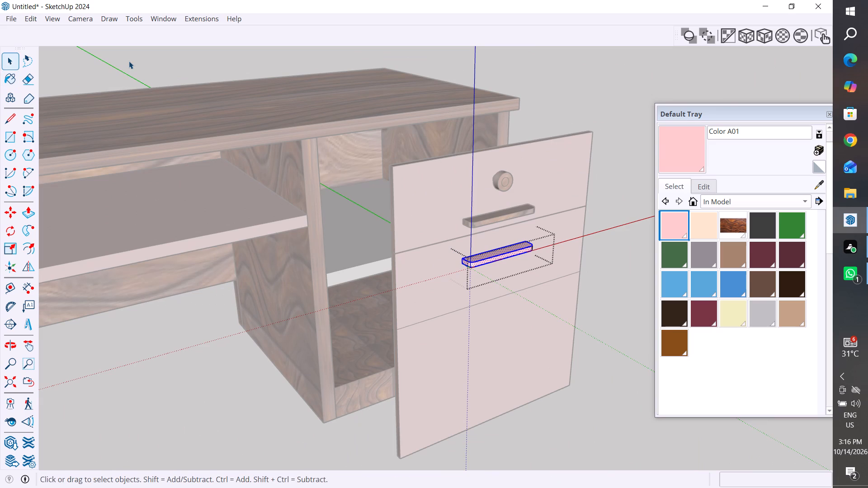
left_click(129, 61)
scroll(457, 168, "down", 6)
middle_click_drag(483, 330, 520, 214)
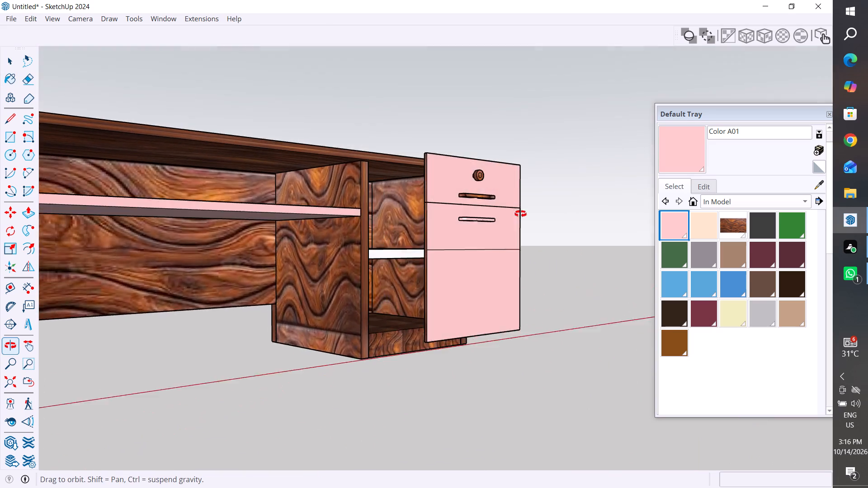
middle_click_drag(520, 214, 609, 330)
middle_click_drag(462, 268, 577, 317)
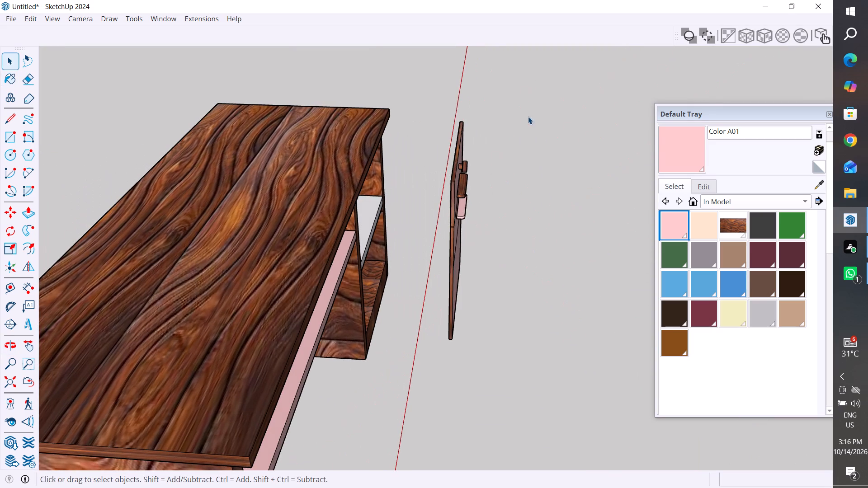
left_click_drag(528, 117, 436, 360)
right_click(452, 336)
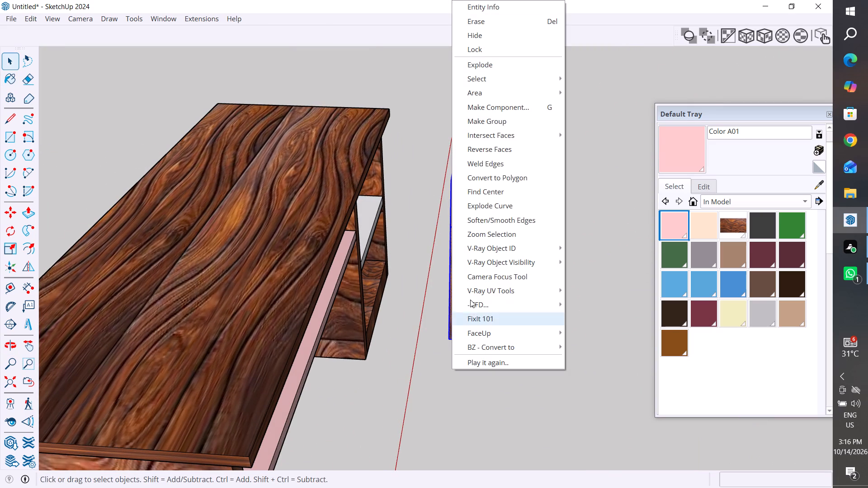
left_click(508, 124)
left_click(531, 304)
Paint the small shelf inside the drawer cabinet with Color A01.
scroll(500, 349, "down", 5)
middle_click_drag(508, 347, 269, 206)
middle_click_drag(416, 316, 472, 379)
scroll(406, 267, "up", 5)
left_click(458, 297)
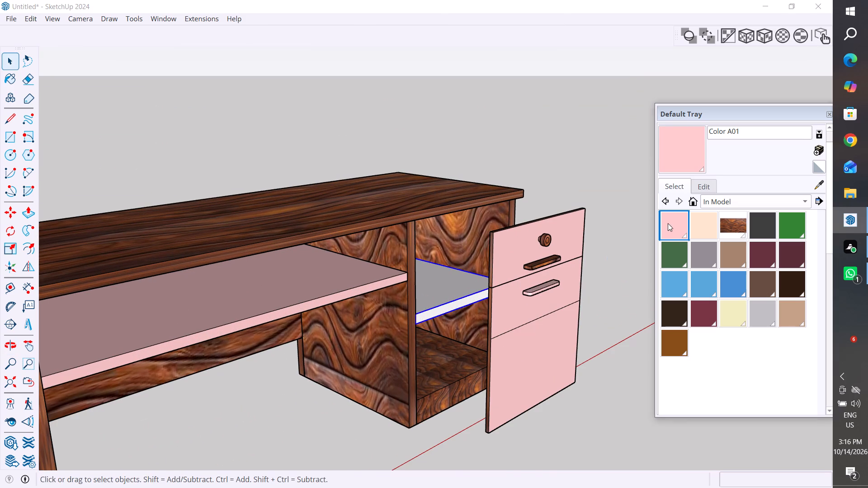
left_click(668, 223)
left_click(452, 296)
left_click(0, 65)
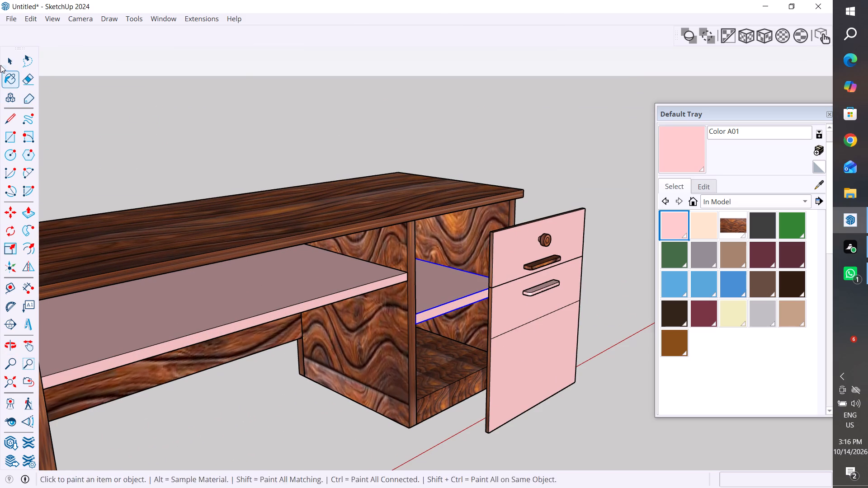
left_click(15, 60)
left_click(168, 142)
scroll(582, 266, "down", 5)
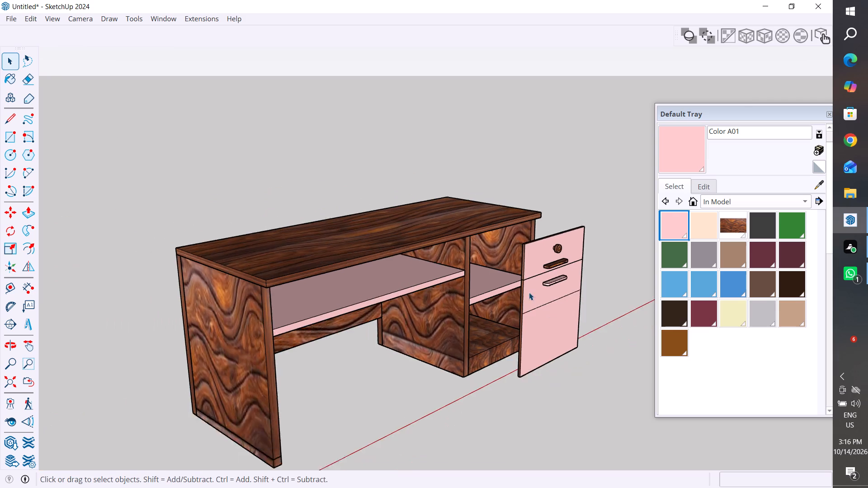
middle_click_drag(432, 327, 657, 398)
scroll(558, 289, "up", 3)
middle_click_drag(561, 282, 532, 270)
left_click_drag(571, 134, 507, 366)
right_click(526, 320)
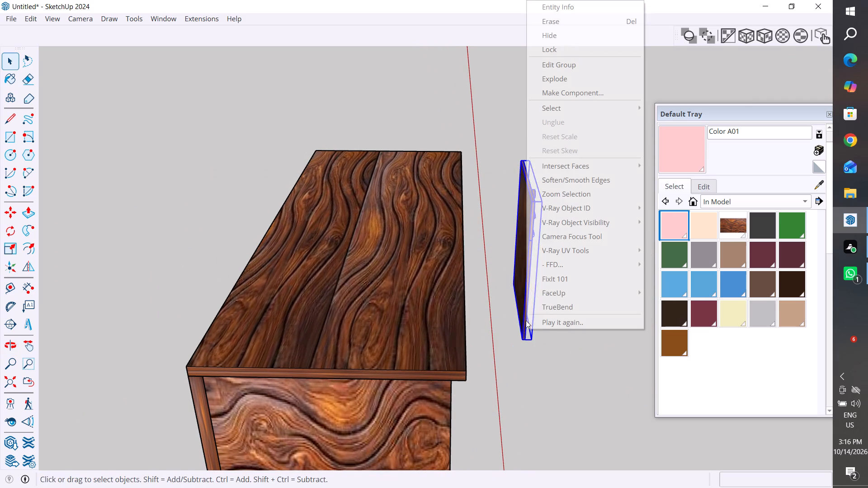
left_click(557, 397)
Move the drawer front group about 12" onto the cabinet's front, snapping its bottom corner to the outer side panel's bottom corner.
middle_click_drag(575, 371, 313, 336)
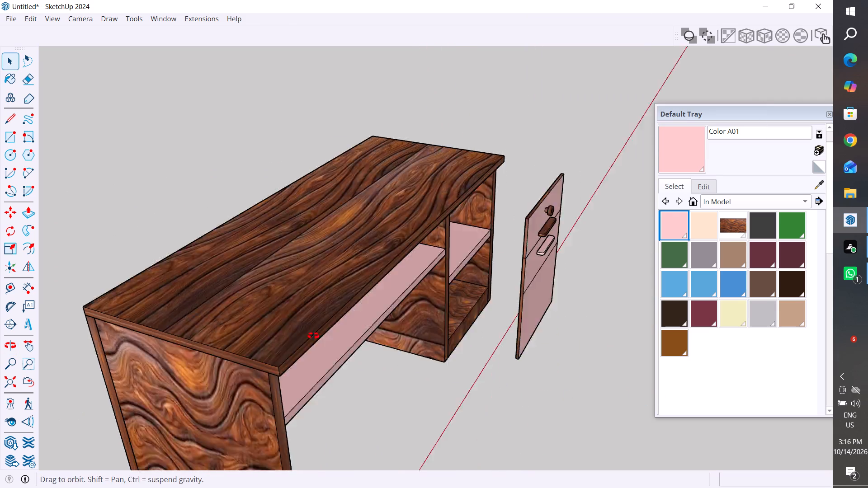
middle_click_drag(313, 336, 298, 332)
scroll(298, 330, "down", 4)
middle_click_drag(533, 333, 165, 305)
scroll(469, 320, "up", 3)
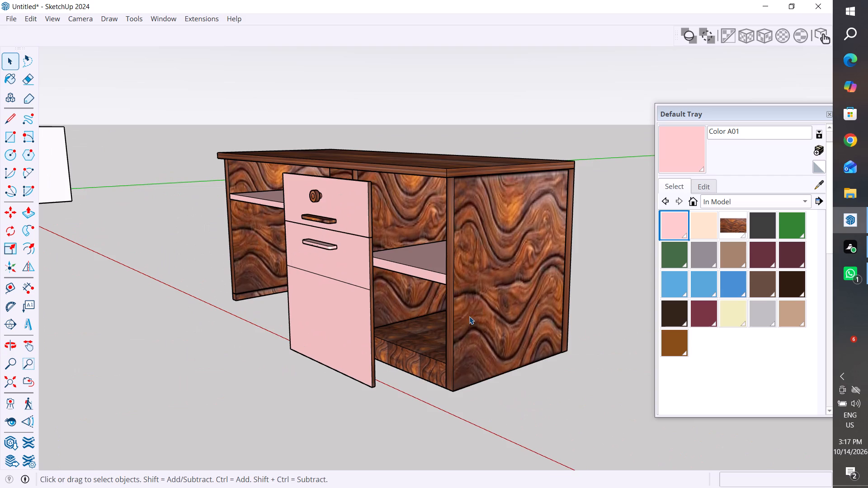
scroll(469, 316, "up", 3)
middle_click_drag(393, 376, 307, 388)
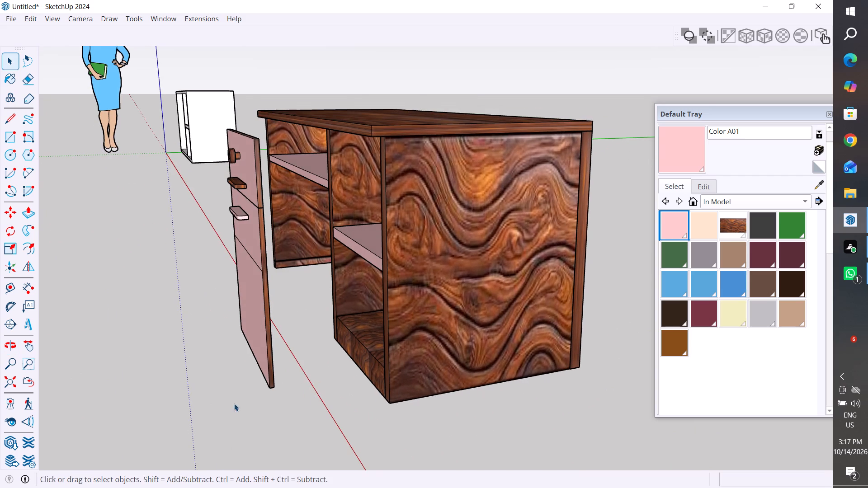
scroll(234, 385, "up", 1)
key("m")
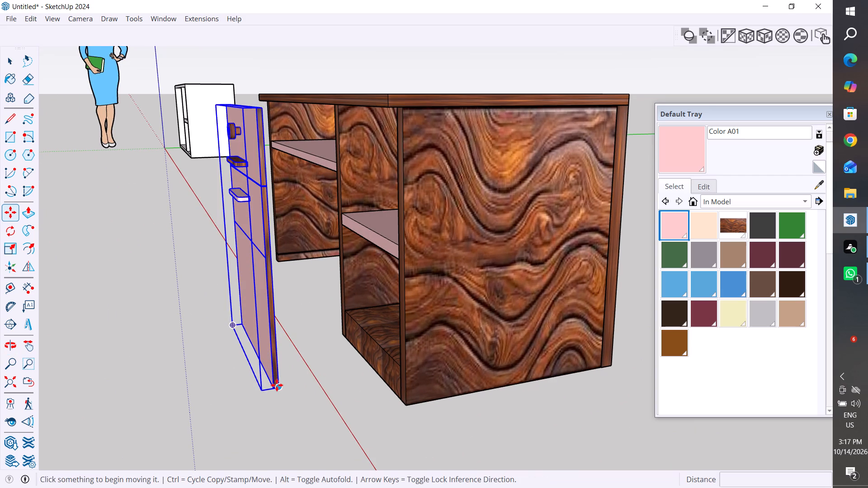
left_click(277, 386)
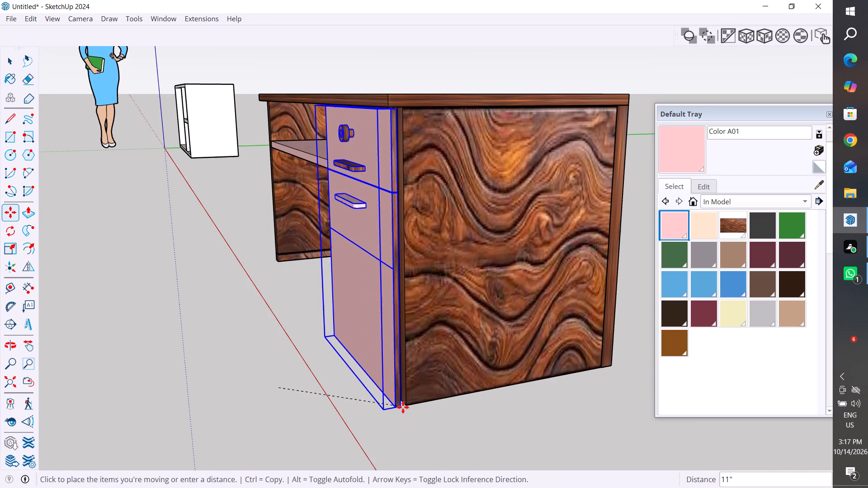
middle_click_drag(407, 399, 181, 374)
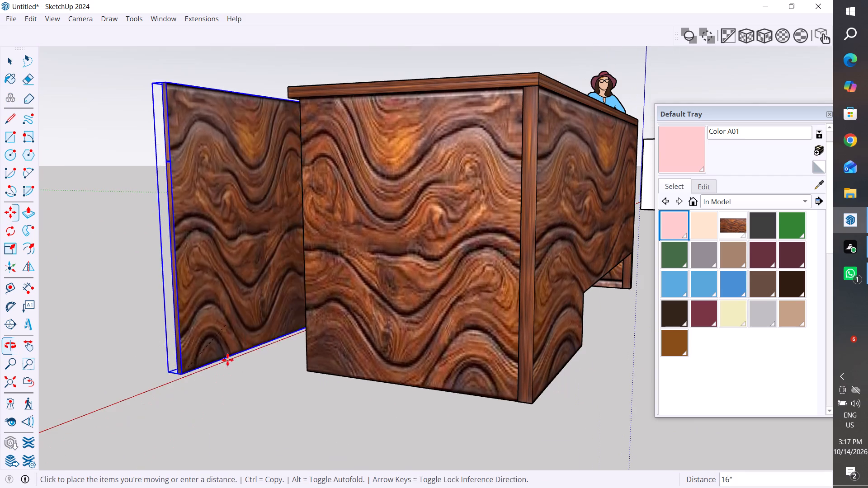
middle_click_drag(307, 374, 369, 258)
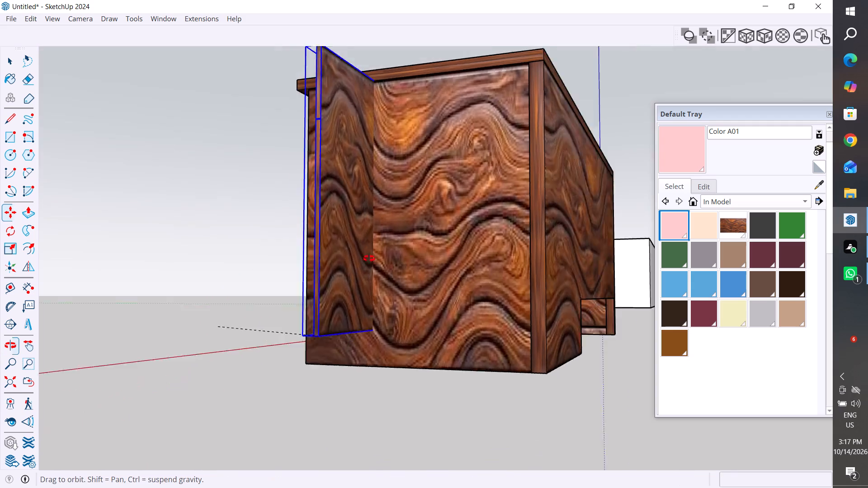
middle_click_drag(369, 258, 387, 235)
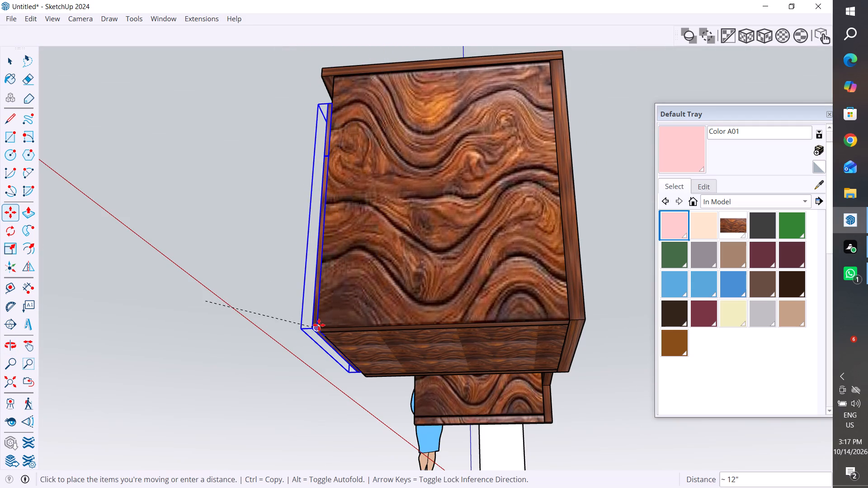
left_click(319, 325)
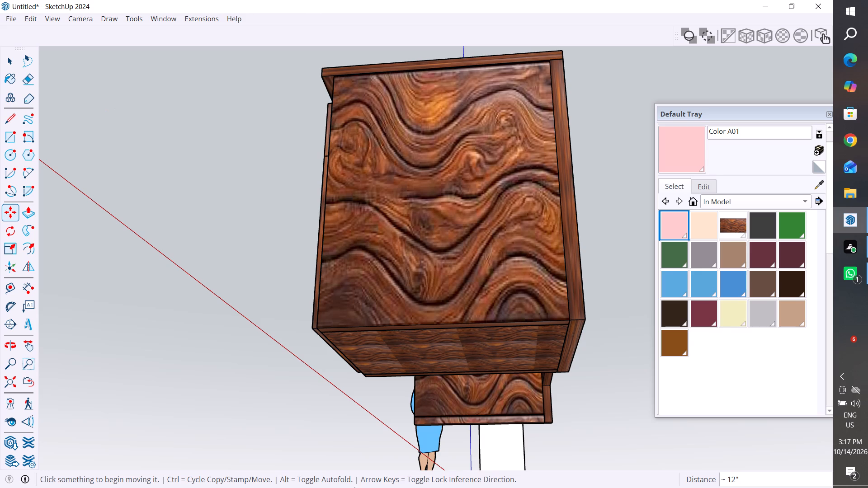
Move the drawer front group about 2" sideways to the bottom front corner of the cabinet's knee-space side panel.
scroll(354, 487, "down", 4)
left_click(7, 61)
scroll(215, 303, "down", 5)
middle_click_drag(258, 324, 596, 392)
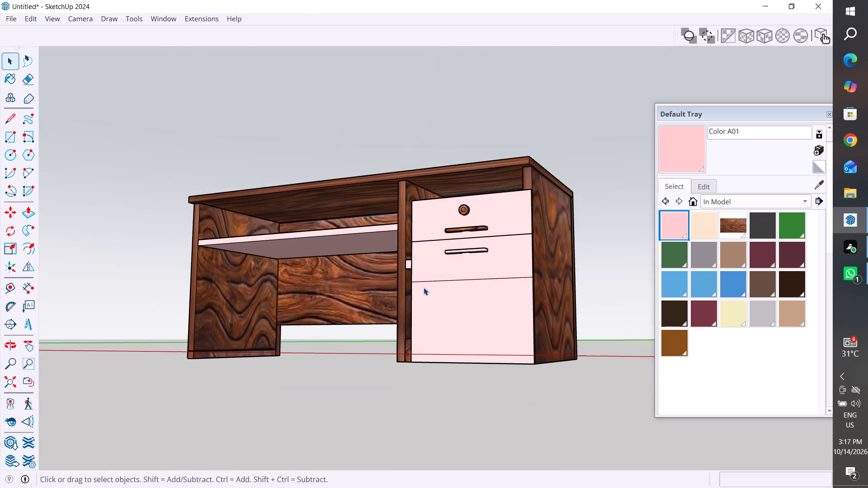
middle_click_drag(428, 288, 637, 384)
middle_click_drag(501, 338, 584, 394)
scroll(509, 372, "up", 5)
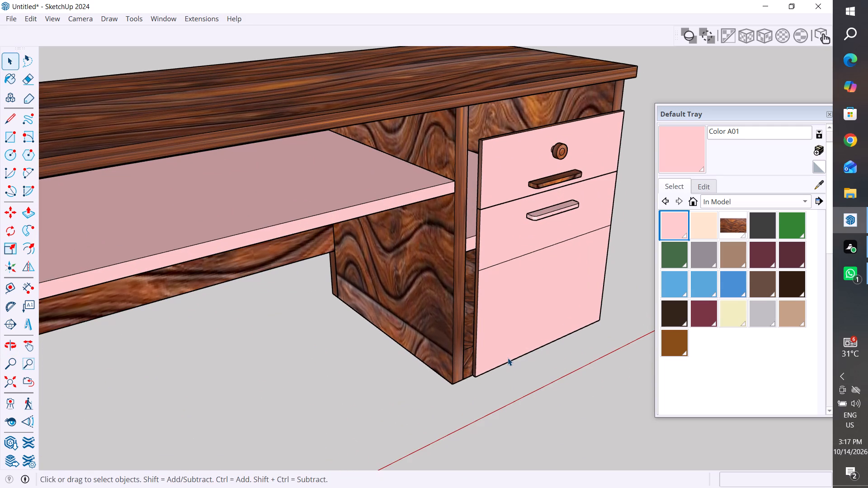
scroll(476, 374, "up", 4)
middle_click_drag(476, 373, 526, 382)
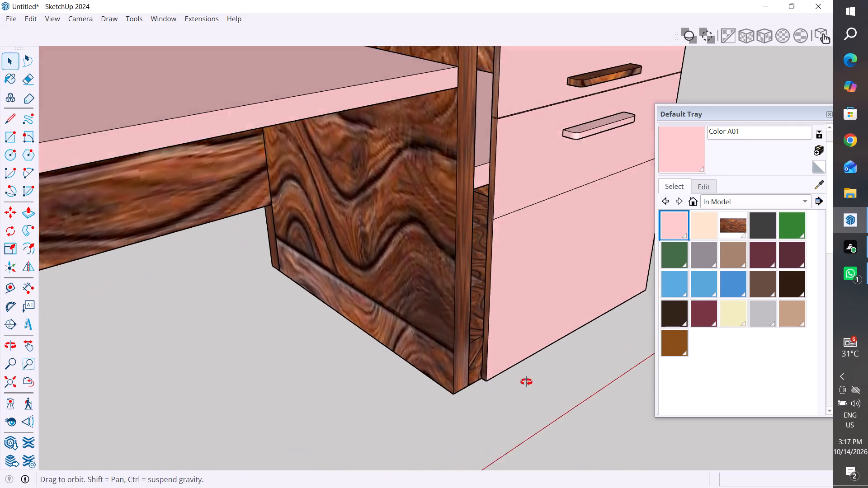
middle_click_drag(526, 382, 570, 358)
scroll(518, 369, "up", 11)
left_click(530, 343)
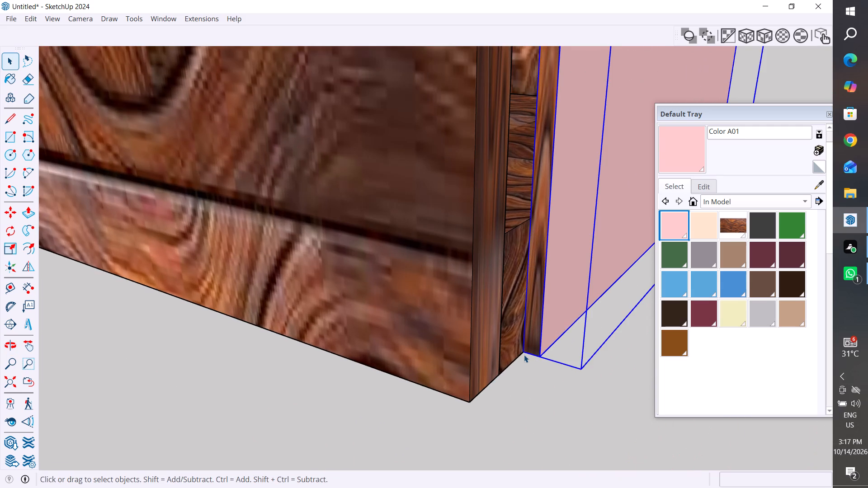
key("m")
left_click(523, 356)
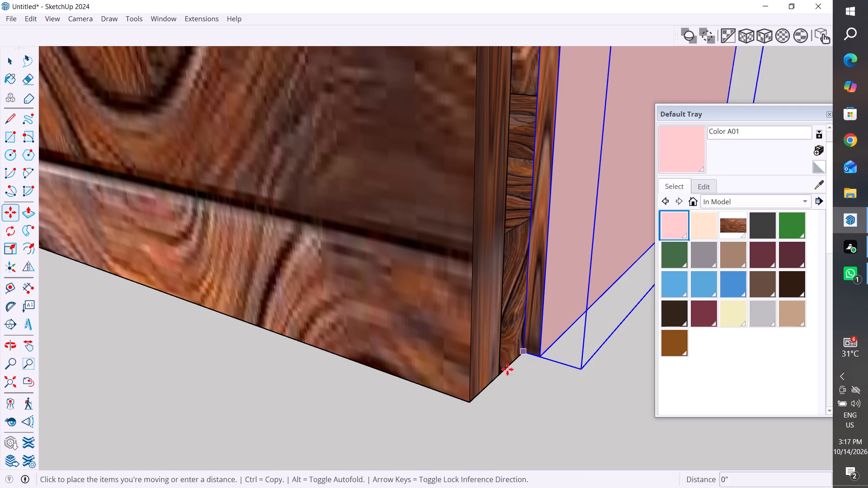
left_click(471, 400)
Move the drawer front group about 3" to fit between the cabinet's side panels, directly above the base panel.
scroll(506, 428, "down", 3)
middle_click_drag(542, 434, 609, 435)
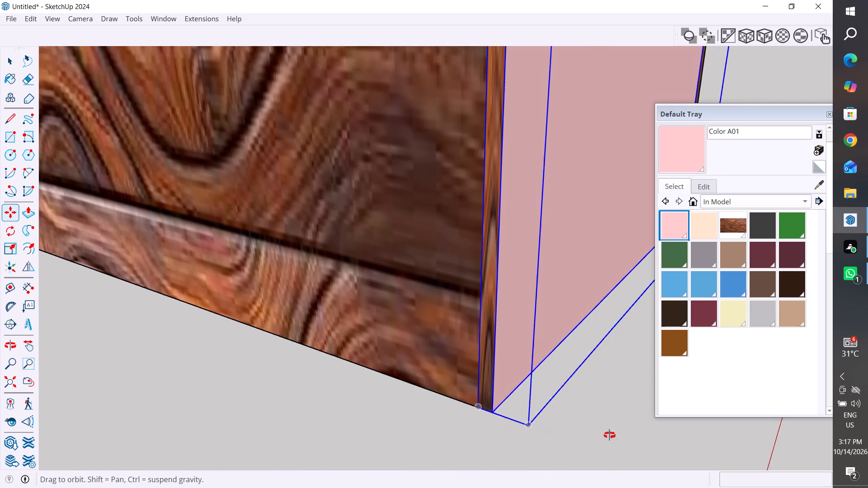
middle_click_drag(609, 435, 761, 458)
middle_click_drag(587, 412, 753, 389)
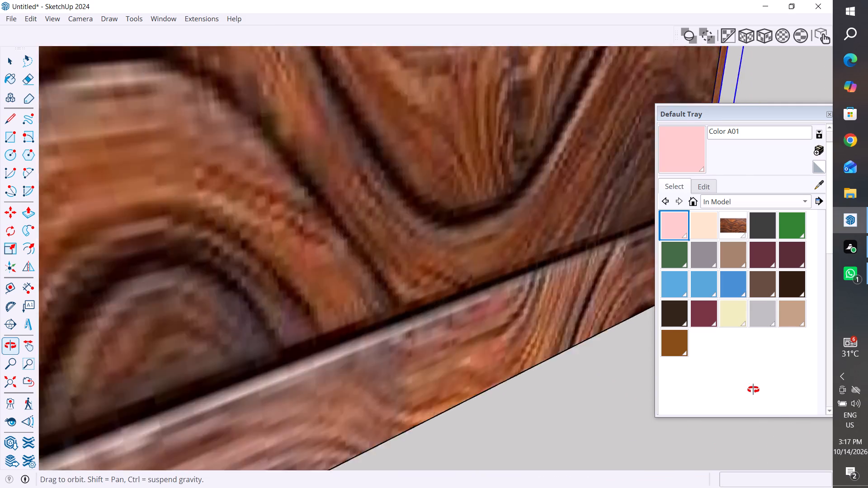
middle_click_drag(753, 389, 482, 380)
scroll(491, 335, "down", 20)
scroll(491, 335, "down", 1)
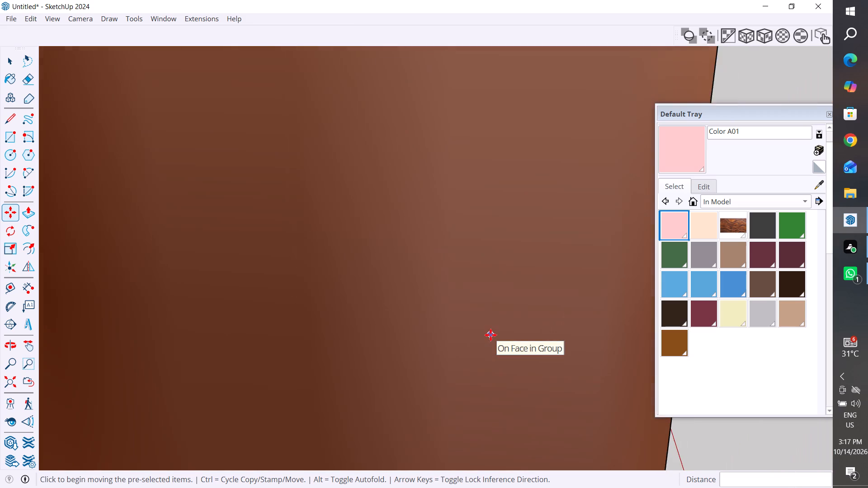
scroll(491, 335, "down", 20)
scroll(491, 335, "down", 6)
middle_click_drag(470, 323, 351, 335)
scroll(351, 335, "down", 10)
middle_click_drag(432, 316, 153, 437)
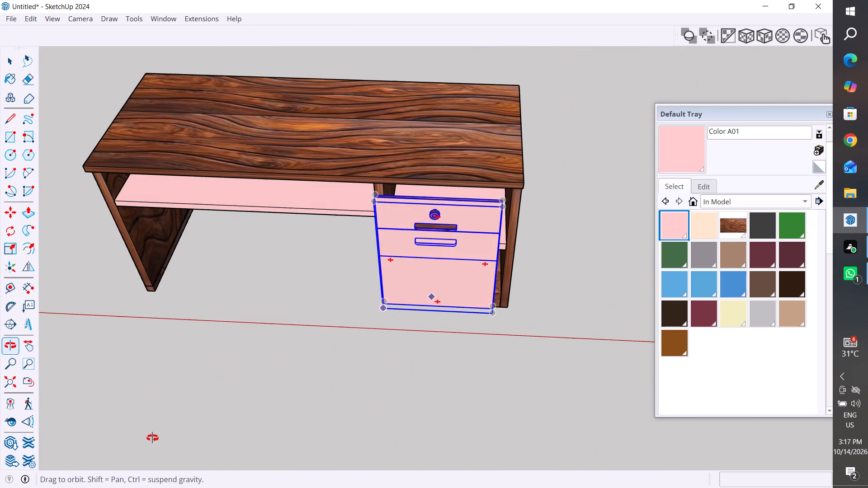
scroll(471, 312, "up", 4)
middle_click_drag(527, 328, 590, 105)
scroll(509, 291, "up", 1)
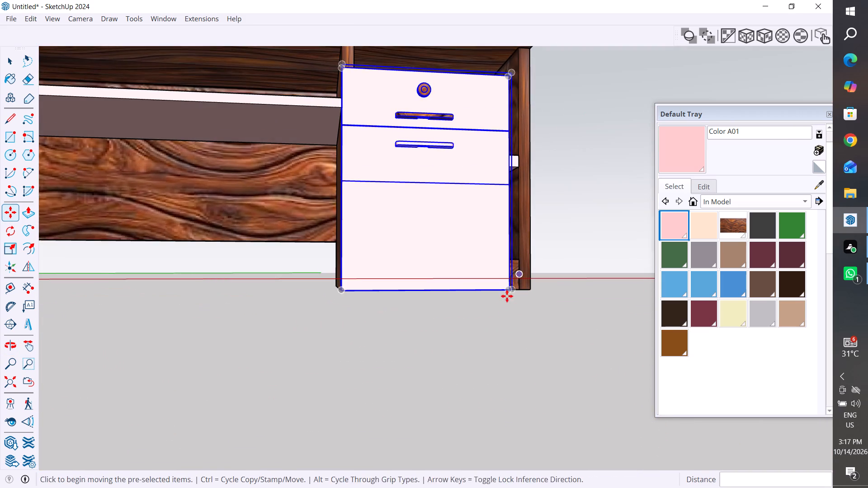
scroll(507, 296, "up", 3)
middle_click_drag(517, 320, 450, 174)
scroll(534, 245, "up", 4)
middle_click_drag(537, 214, 518, 188)
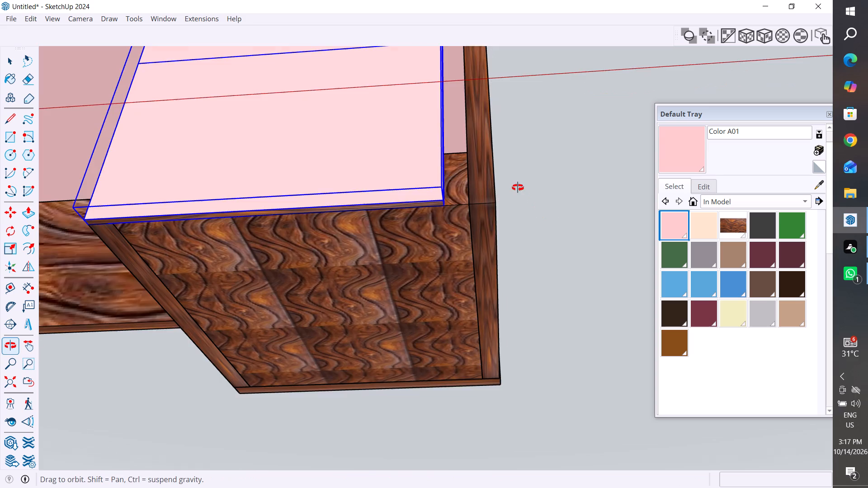
middle_click_drag(518, 188, 434, 152)
left_click(330, 155)
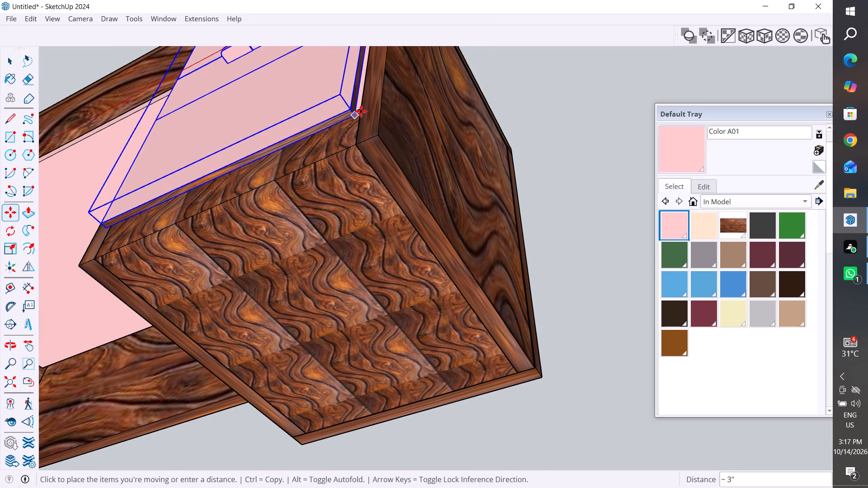
left_click(362, 110)
Open the base panel group below the drawers and remap its front face's wood texture so the grain runs lengthwise.
scroll(412, 184, "down", 5)
middle_click_drag(335, 225, 547, 265)
scroll(393, 144, "up", 15)
middle_click_drag(365, 155, 361, 151)
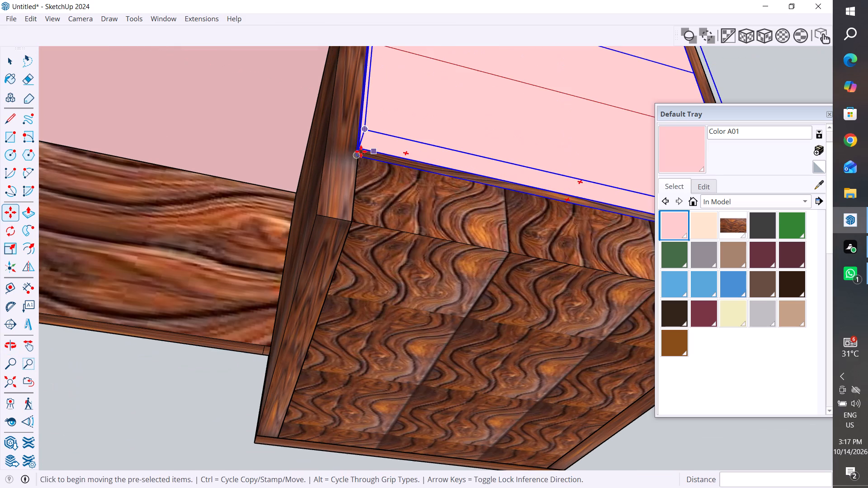
middle_click_drag(361, 151, 527, 387)
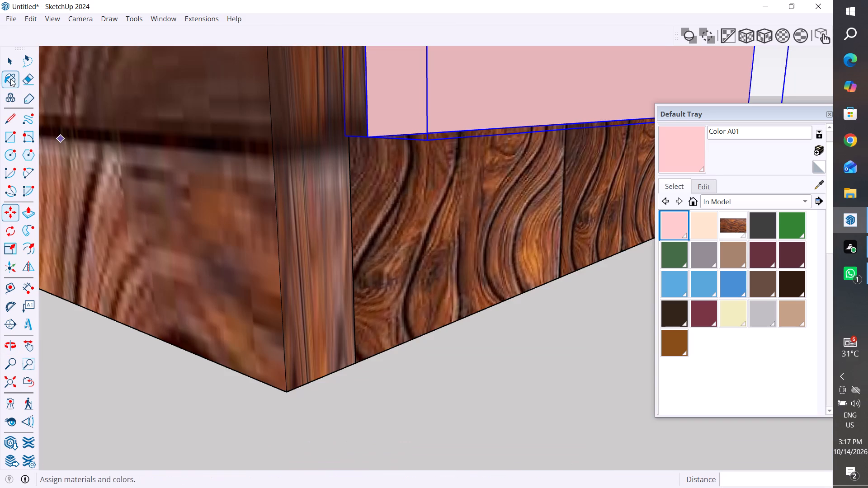
left_click(10, 62)
left_click(440, 249)
left_click(440, 249)
double_click(440, 249)
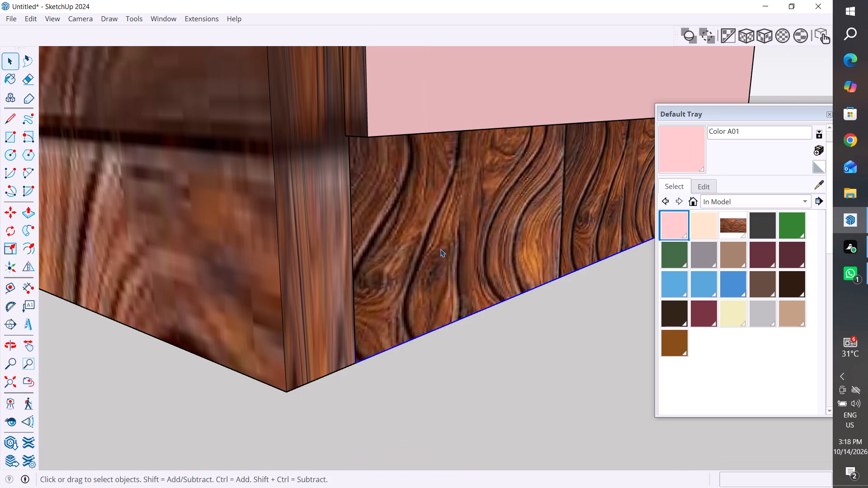
left_click(440, 249)
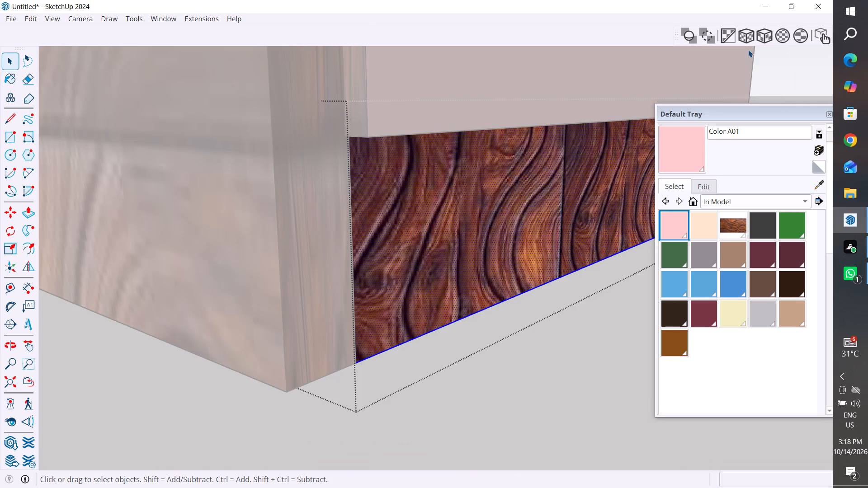
left_click(767, 36)
left_click(538, 359)
scroll(538, 359, "down", 14)
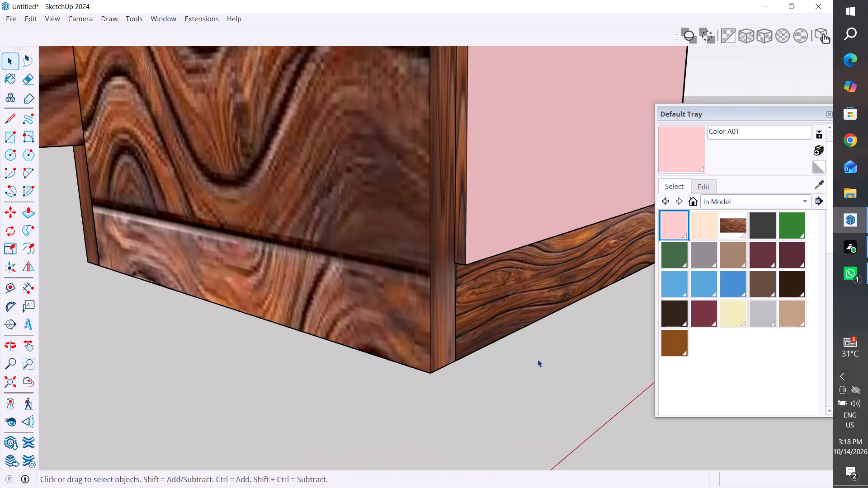
Give the Color A01 material the texture image "1 wood texture" from the SKETCH UP REFARENCDE folder.
scroll(538, 359, "down", 16)
middle_click_drag(538, 359, 384, 487)
middle_click_drag(461, 404, 460, 407)
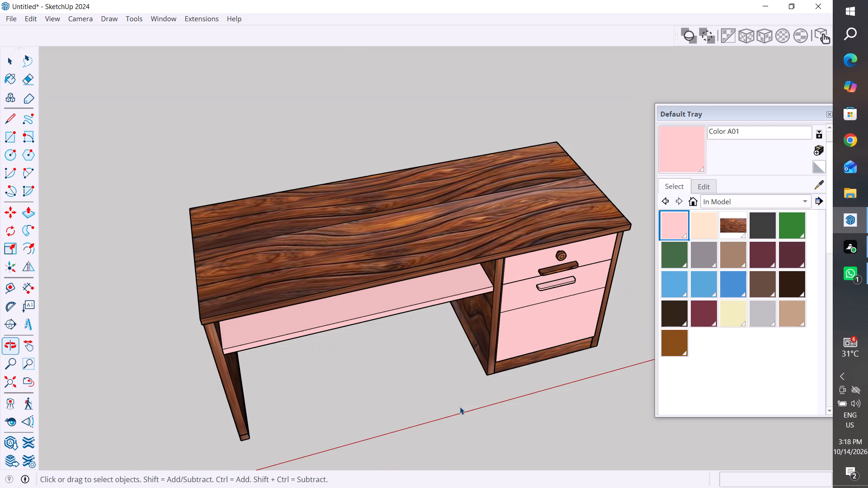
middle_click_drag(460, 407, 169, 334)
scroll(302, 339, "down", 5)
middle_click_drag(353, 371, 540, 462)
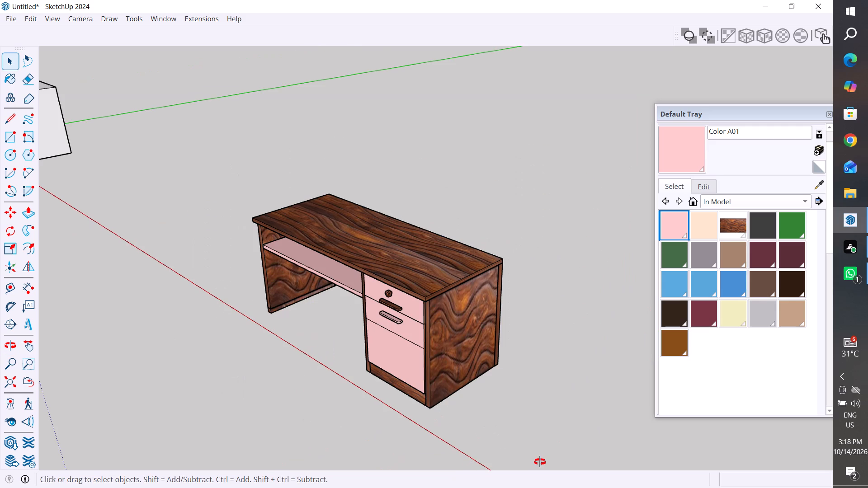
middle_click_drag(540, 462, 542, 397)
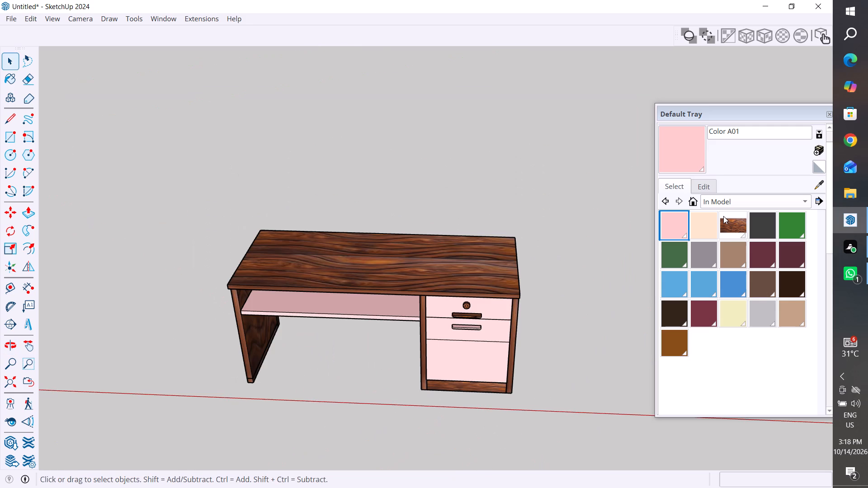
left_click(696, 201)
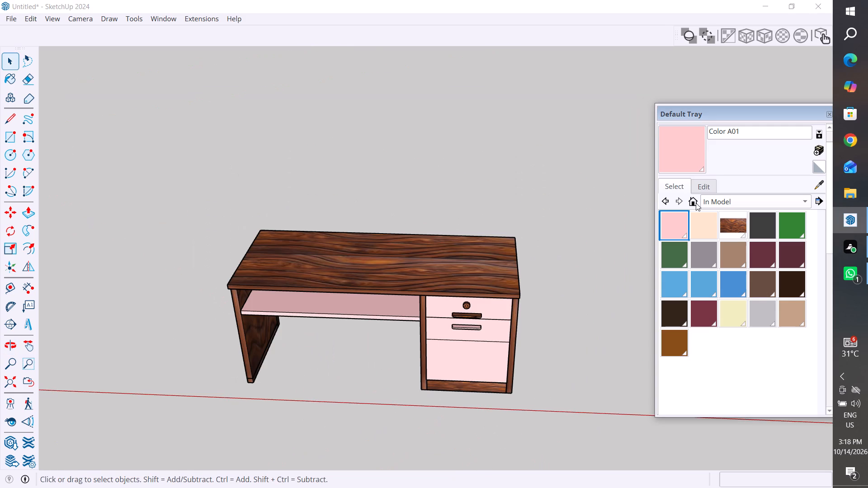
left_click(696, 203)
double_click(696, 203)
left_click(706, 187)
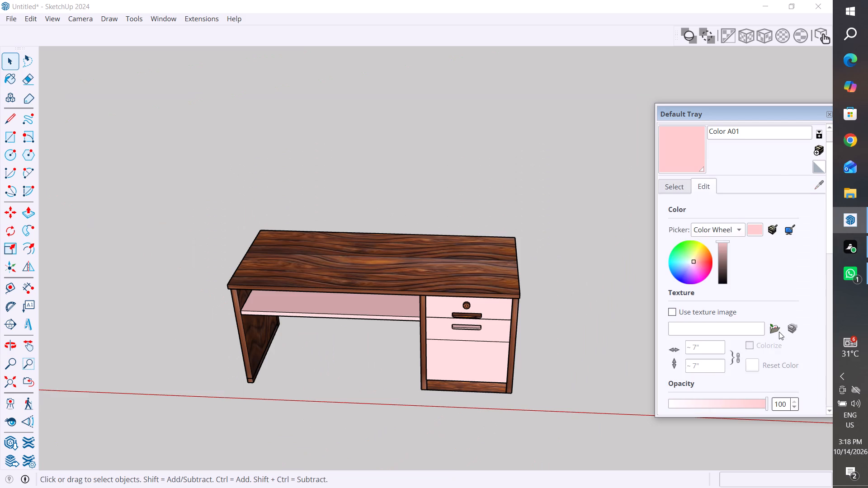
left_click(773, 327)
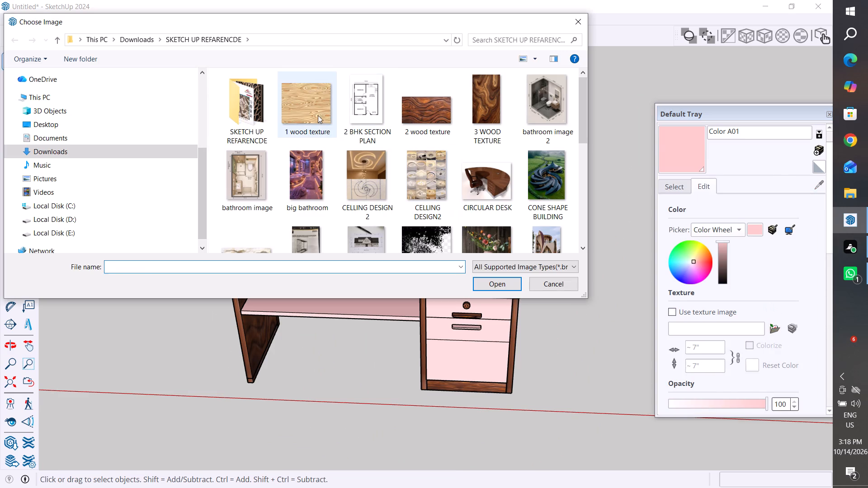
left_click(317, 96)
scroll(451, 183, "down", 3)
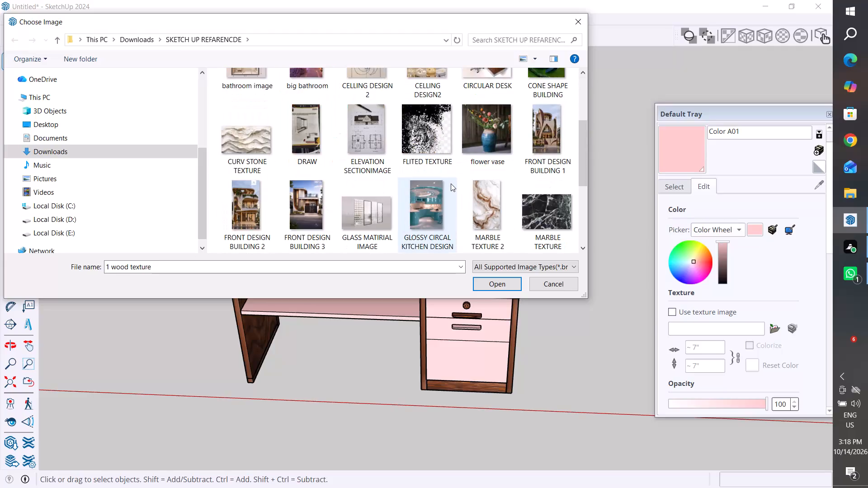
scroll(451, 183, "up", 3)
left_click(308, 113)
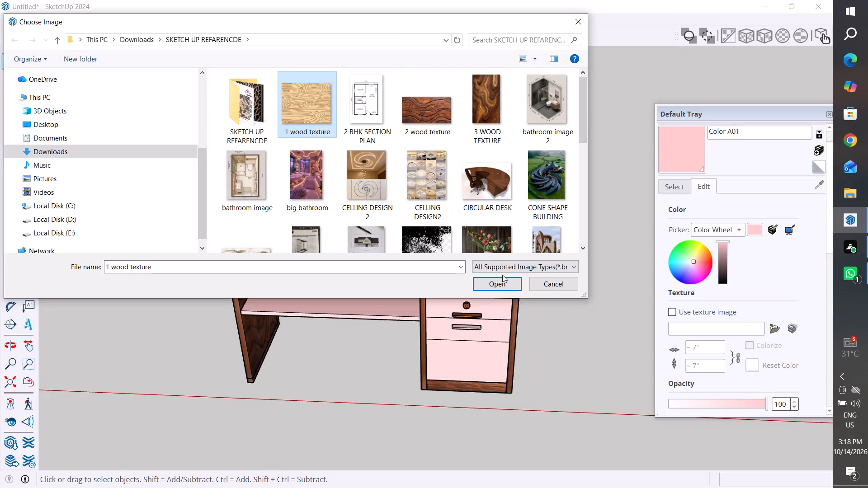
left_click(501, 285)
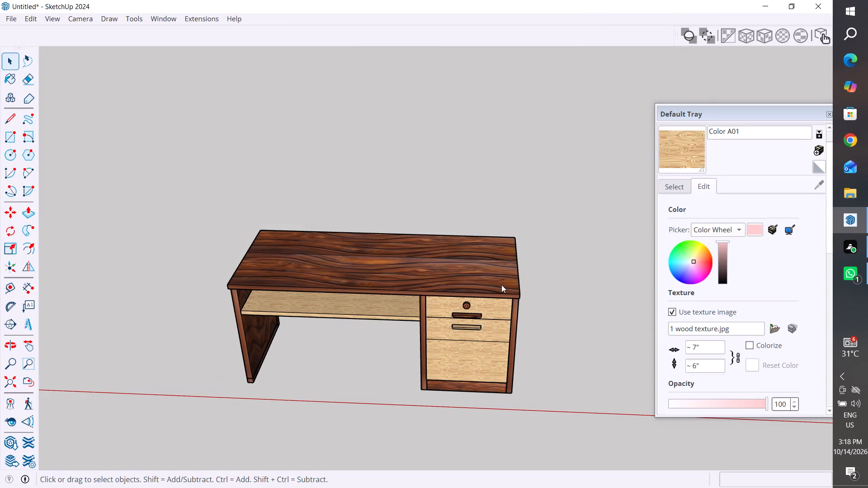
Remap the knee-space shelf's light wood texture with a cubic projection scaled to the shelf's bounding box.
middle_click_drag(467, 337, 571, 277)
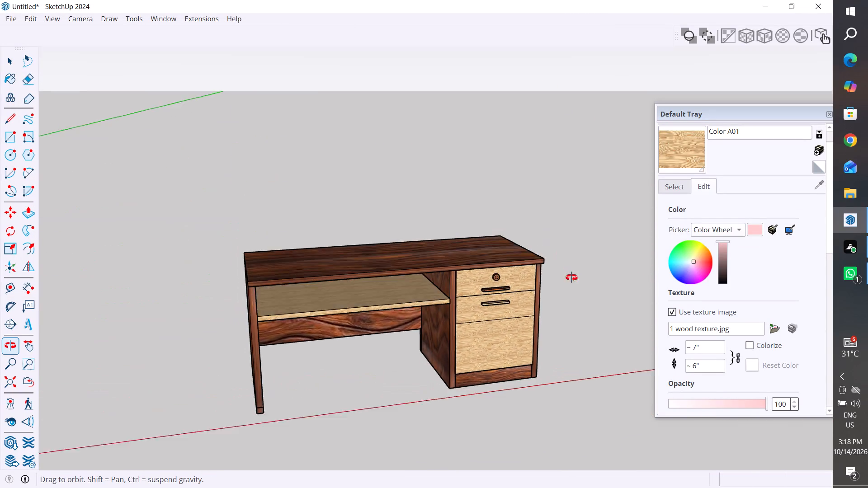
middle_click_drag(571, 277, 575, 285)
scroll(512, 372, "up", 9)
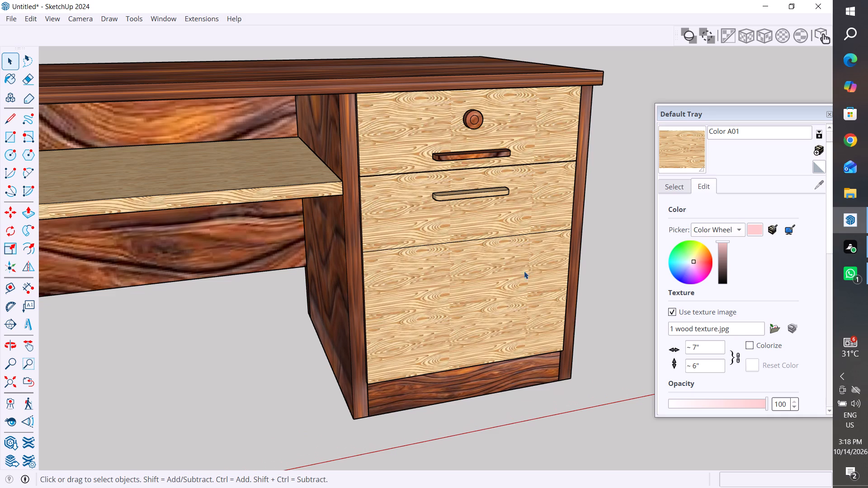
left_click(548, 33)
left_click(278, 191)
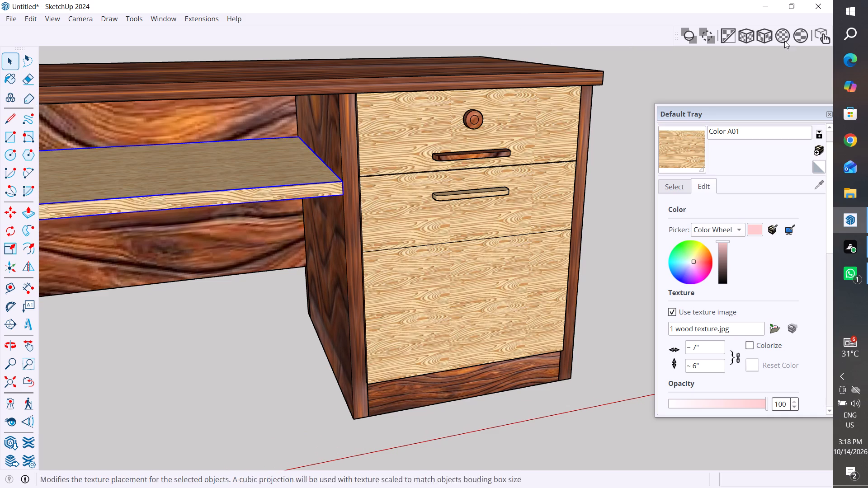
left_click(768, 35)
Open the drawer front group and remap the fronts' light wood texture with a cubic projection scaled to their bounding box.
left_click(465, 293)
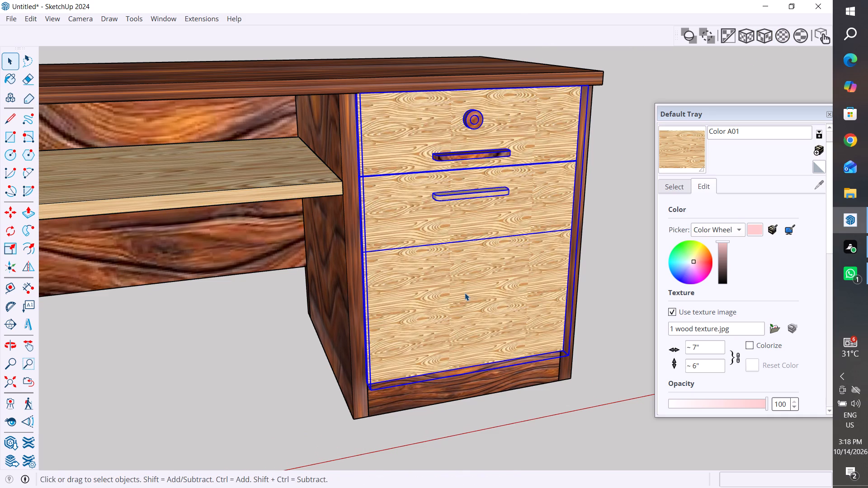
triple_click(505, 282)
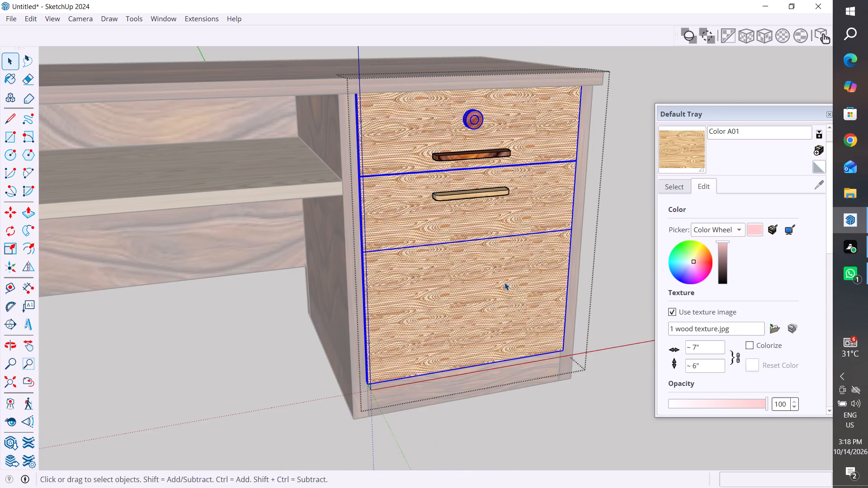
left_click(505, 282)
left_click(764, 39)
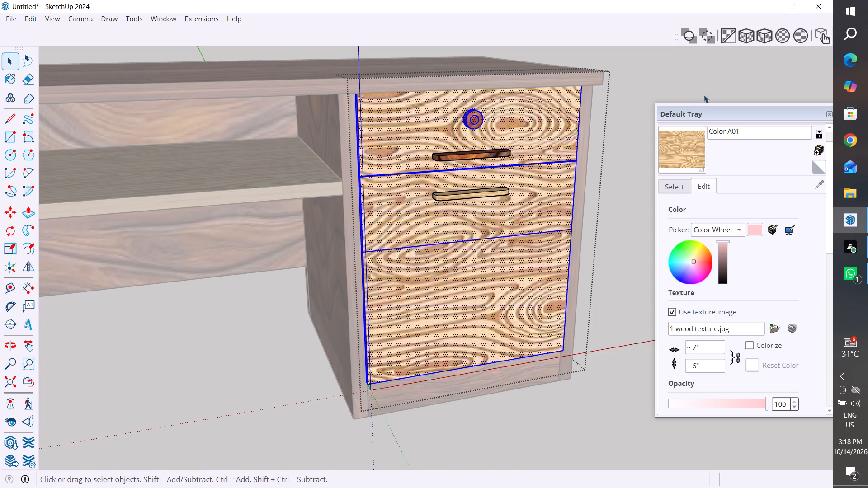
left_click(678, 100)
Examine the desk from several angles to check the light wood texture on the shelf and drawer fronts.
scroll(553, 211, "down", 4)
middle_click_drag(561, 217, 520, 175)
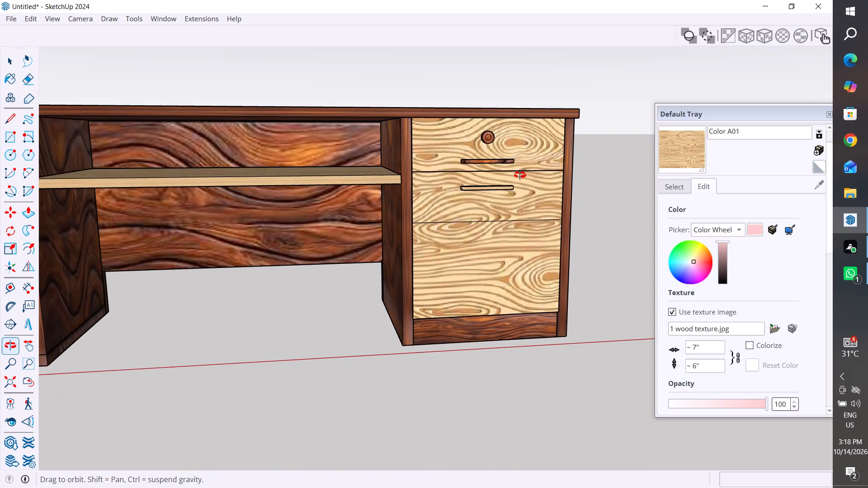
middle_click_drag(520, 175, 529, 180)
scroll(589, 189, "up", 3)
middle_click_drag(590, 189, 644, 249)
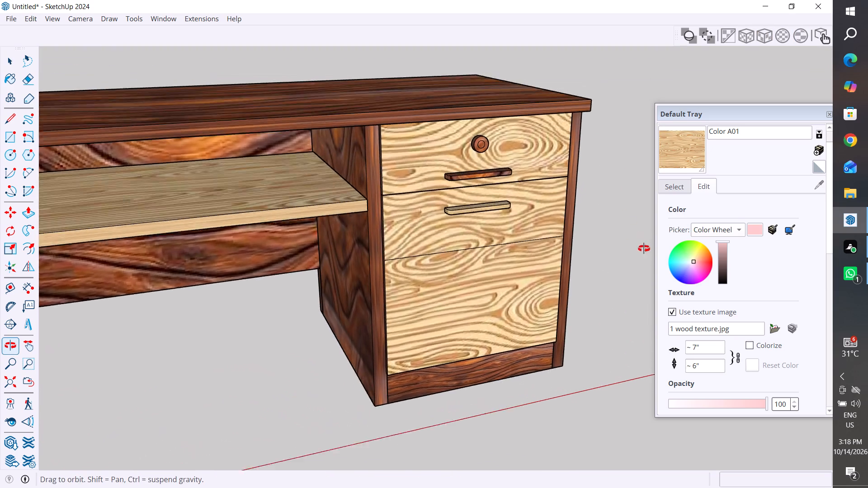
middle_click_drag(644, 249, 662, 335)
scroll(466, 307, "down", 11)
middle_click_drag(478, 333, 335, 294)
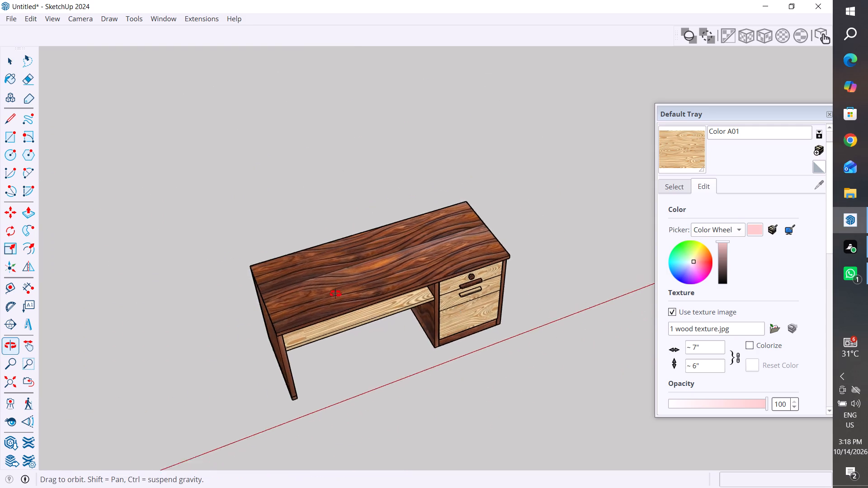
middle_click_drag(335, 294, 504, 269)
left_click(534, 265)
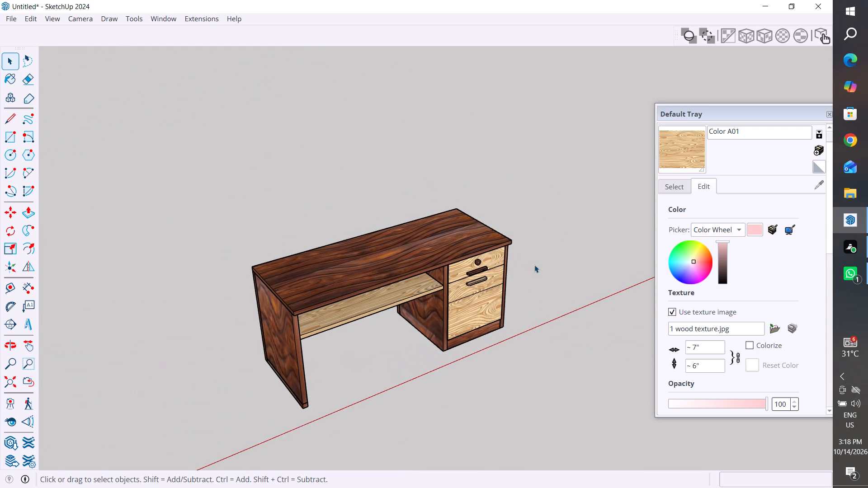
scroll(437, 267, "up", 4)
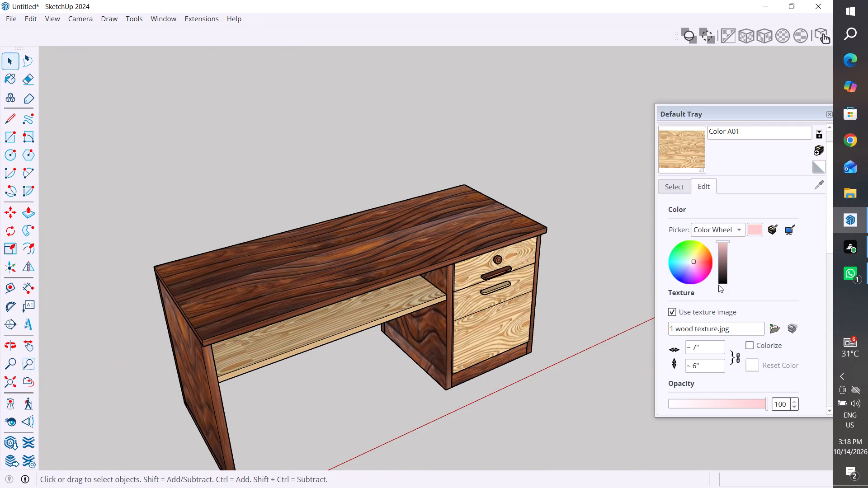
scroll(473, 346, "up", 4)
middle_click_drag(527, 274, 584, 198)
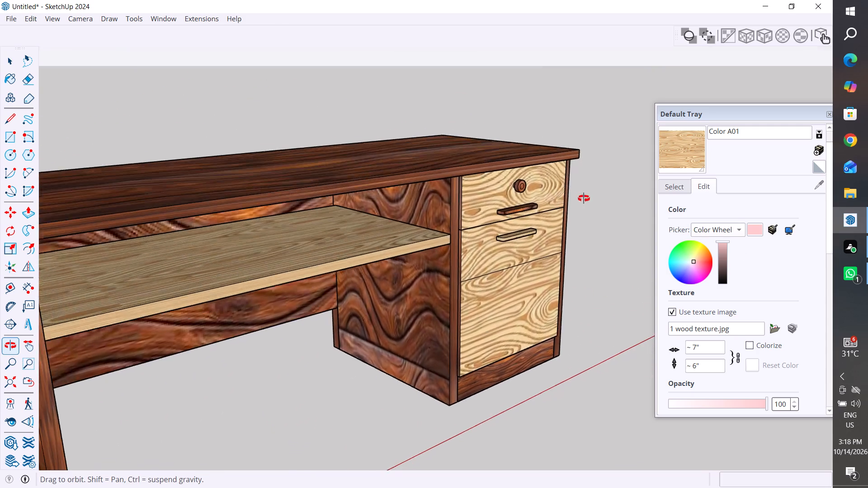
middle_click_drag(584, 198, 536, 210)
scroll(460, 275, "down", 5)
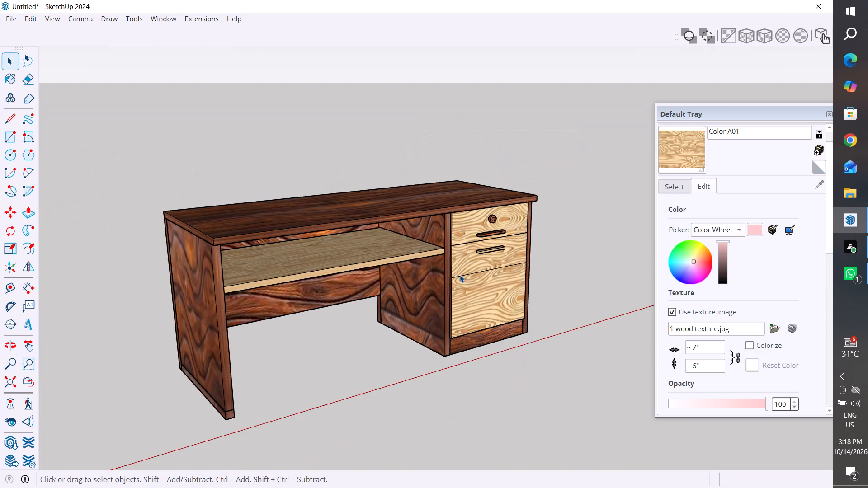
Switch to Google Chrome and search the web for "SIMPLA WOOD TEXTURE".
left_click(849, 144)
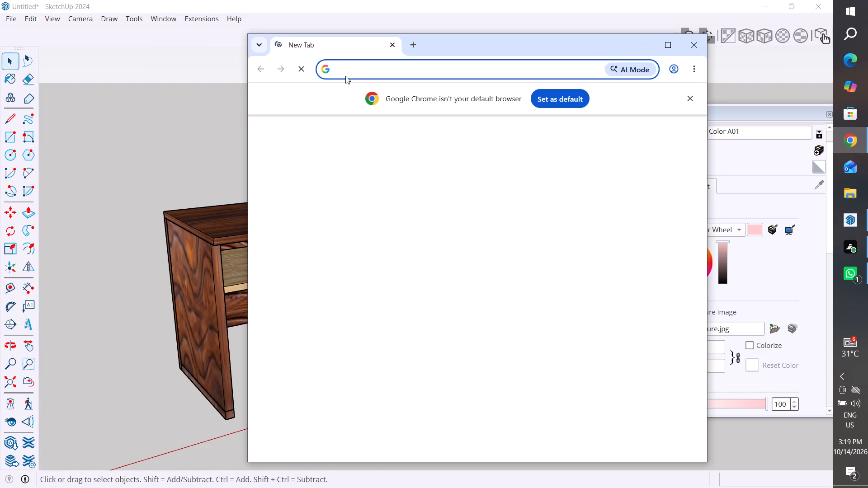
key("s")
type("IML")
key("BackSpace")
type("PLE")
key("space")
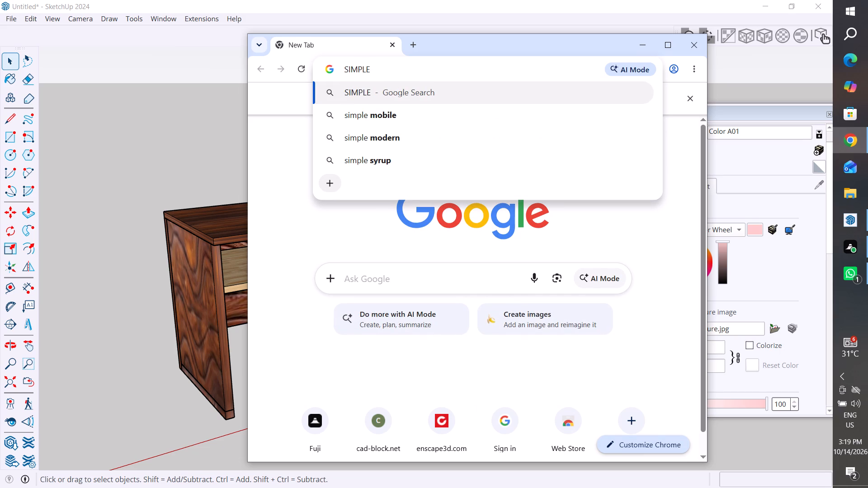
type("WOO")
type("D TEXTU")
type("RE")
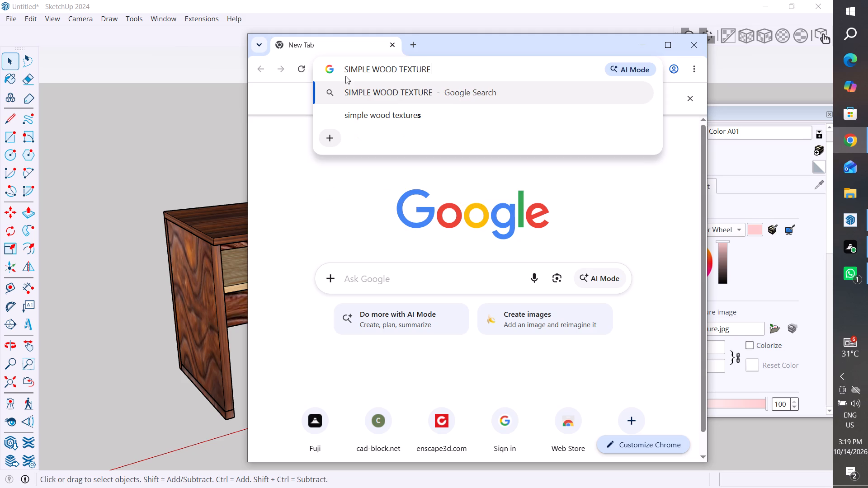
key("space")
key("Return")
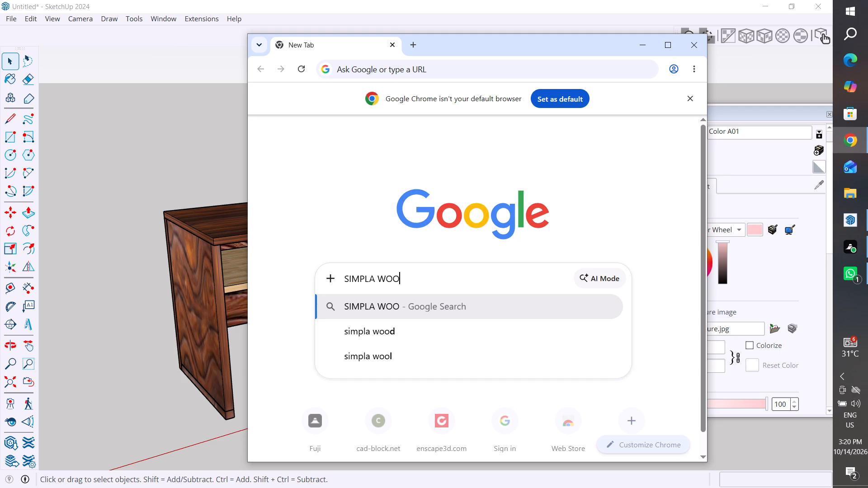
type("D TE")
type("XTURE")
key("space")
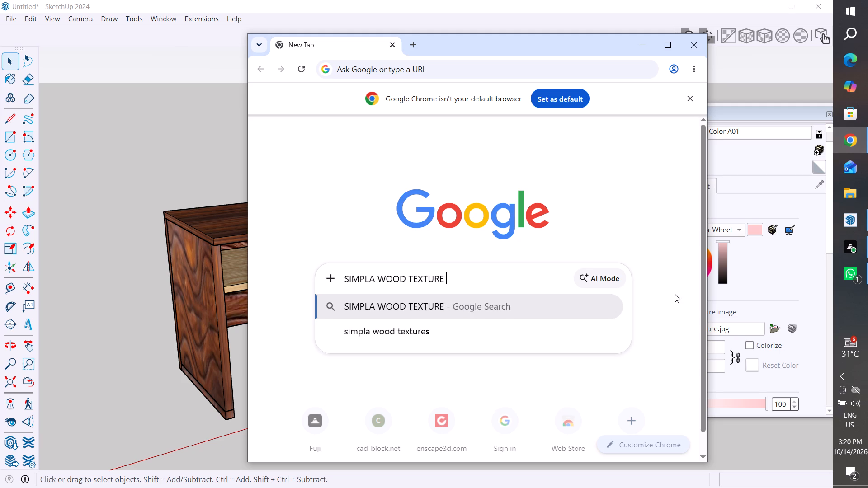
key("Return")
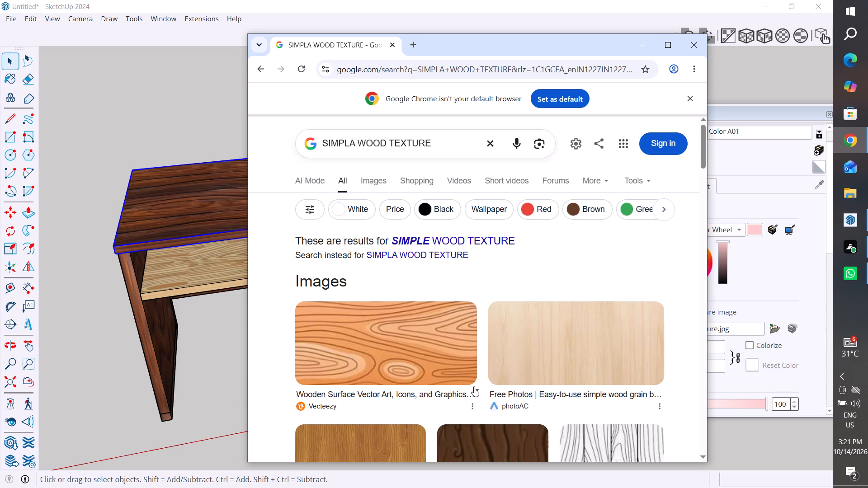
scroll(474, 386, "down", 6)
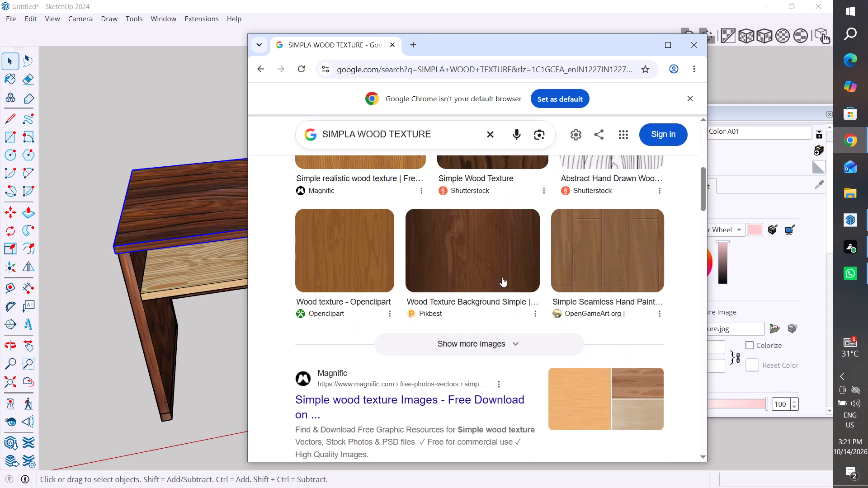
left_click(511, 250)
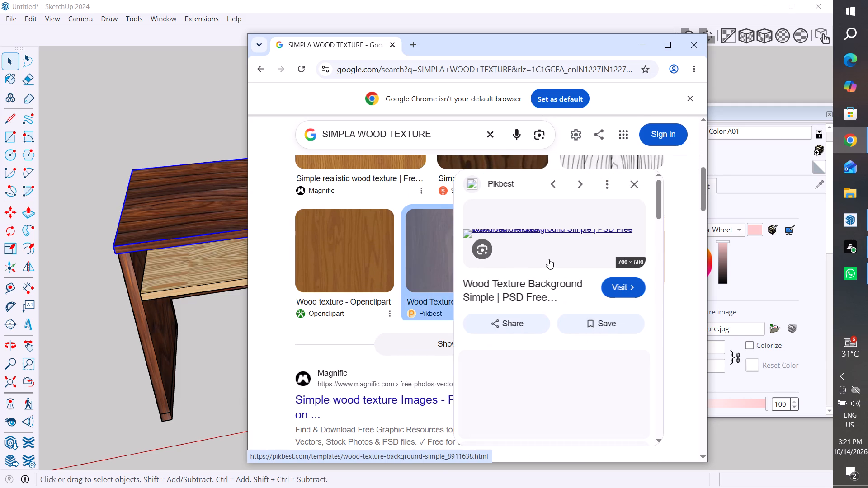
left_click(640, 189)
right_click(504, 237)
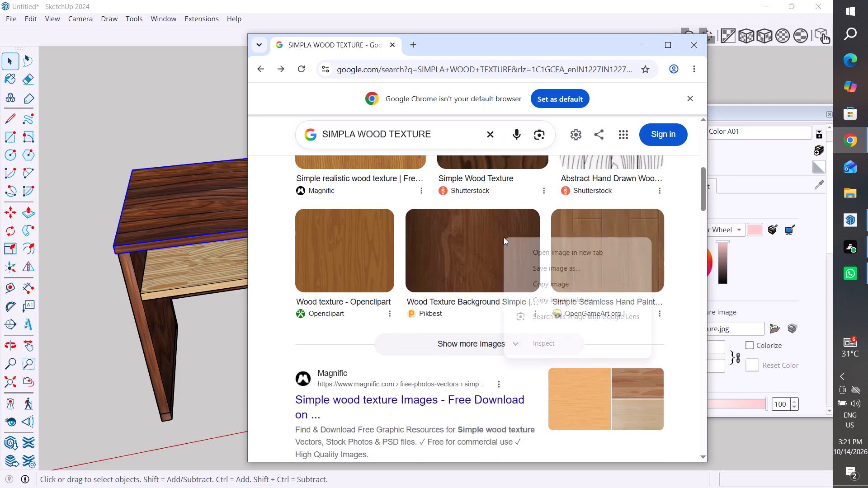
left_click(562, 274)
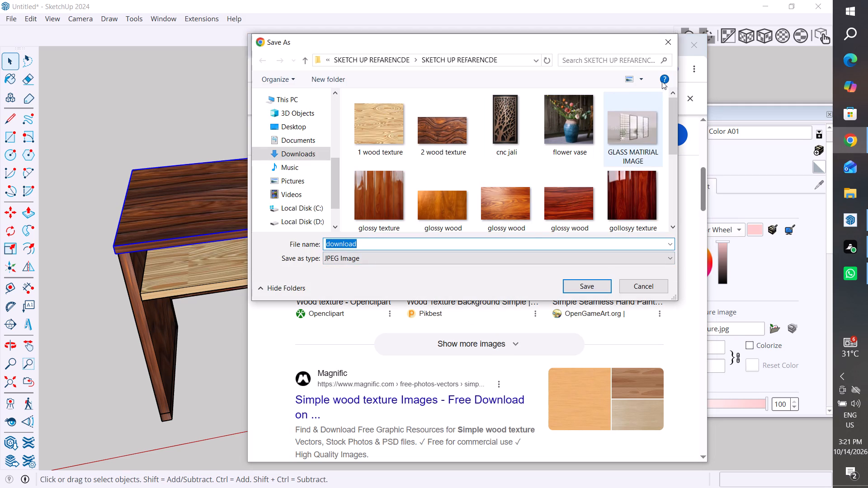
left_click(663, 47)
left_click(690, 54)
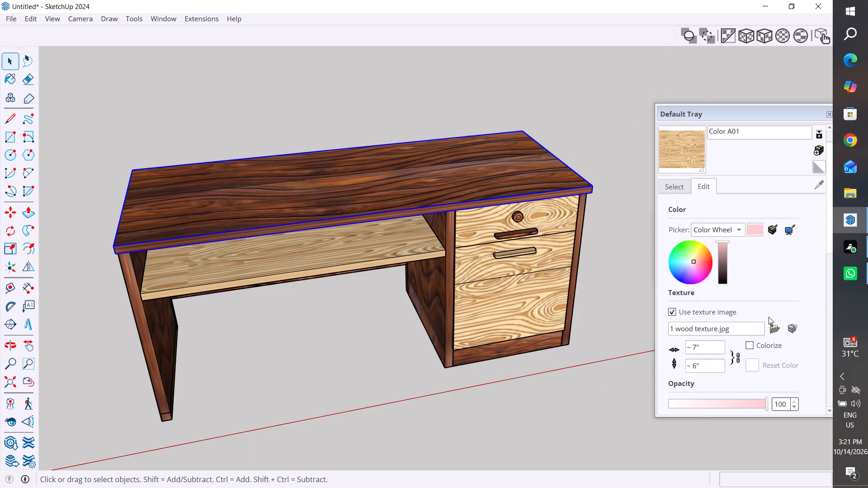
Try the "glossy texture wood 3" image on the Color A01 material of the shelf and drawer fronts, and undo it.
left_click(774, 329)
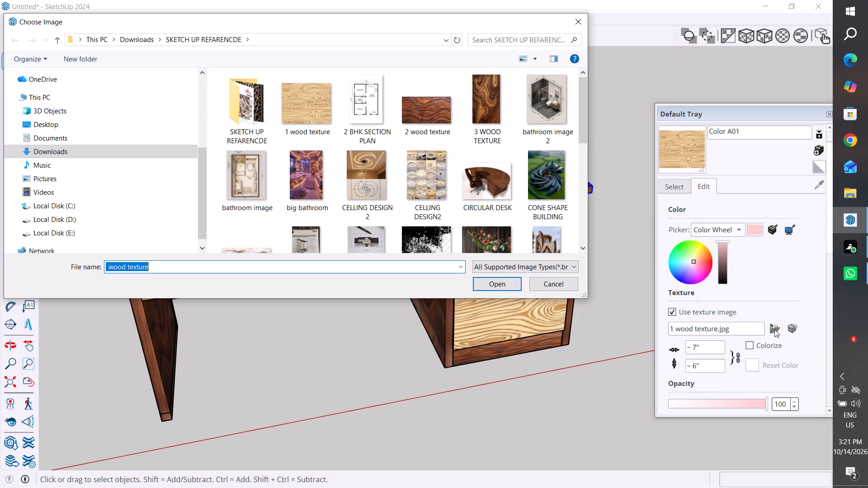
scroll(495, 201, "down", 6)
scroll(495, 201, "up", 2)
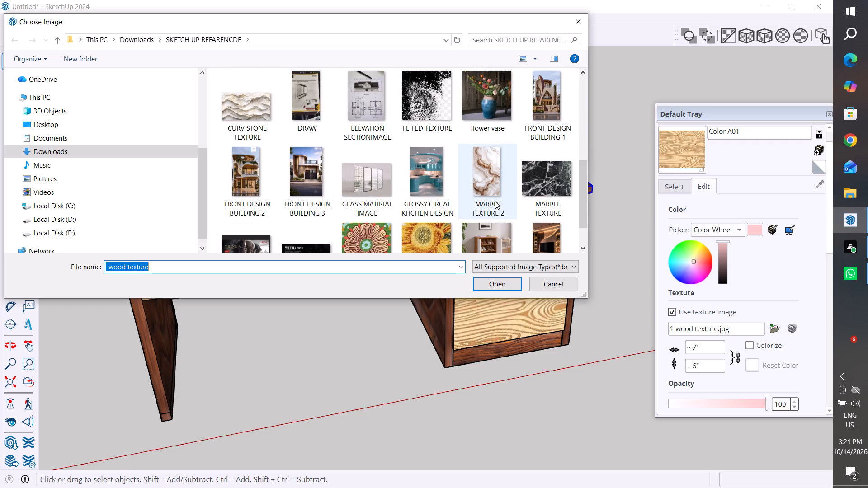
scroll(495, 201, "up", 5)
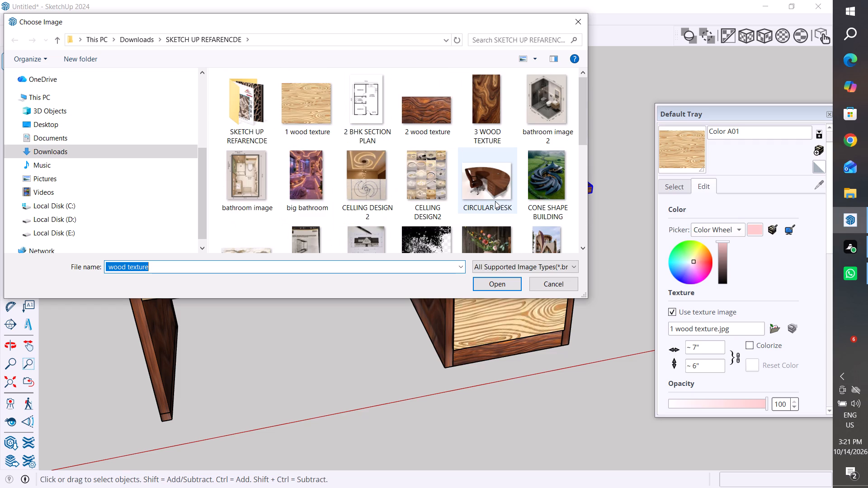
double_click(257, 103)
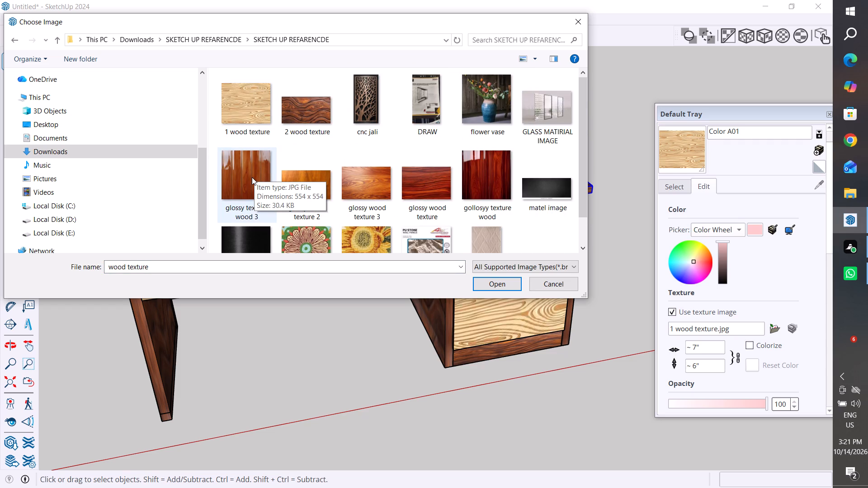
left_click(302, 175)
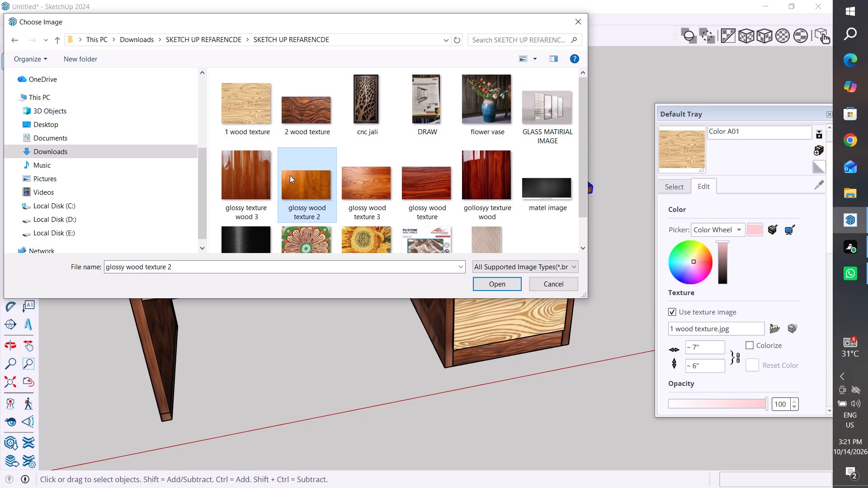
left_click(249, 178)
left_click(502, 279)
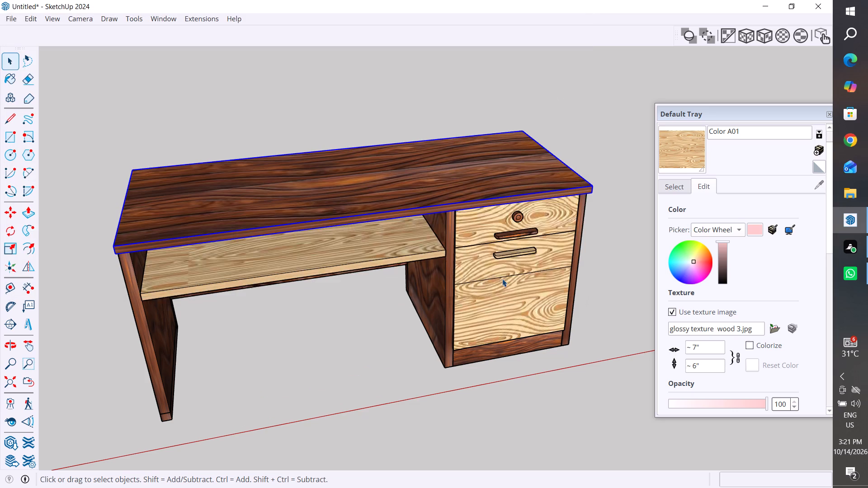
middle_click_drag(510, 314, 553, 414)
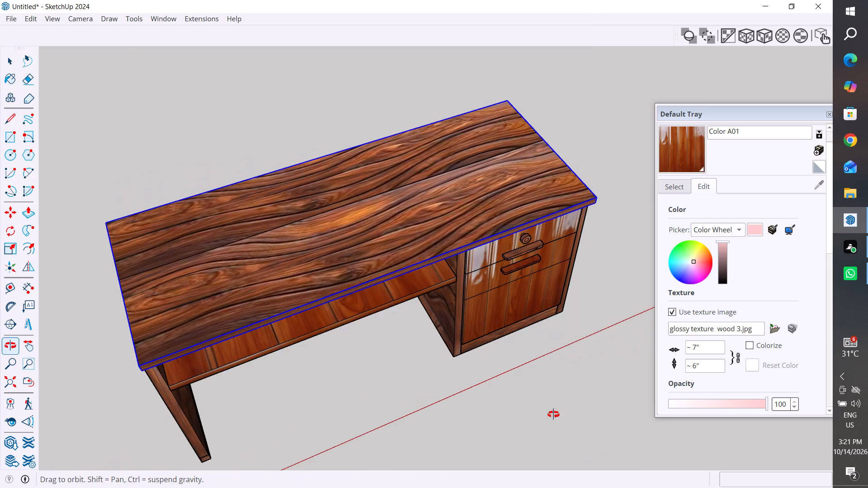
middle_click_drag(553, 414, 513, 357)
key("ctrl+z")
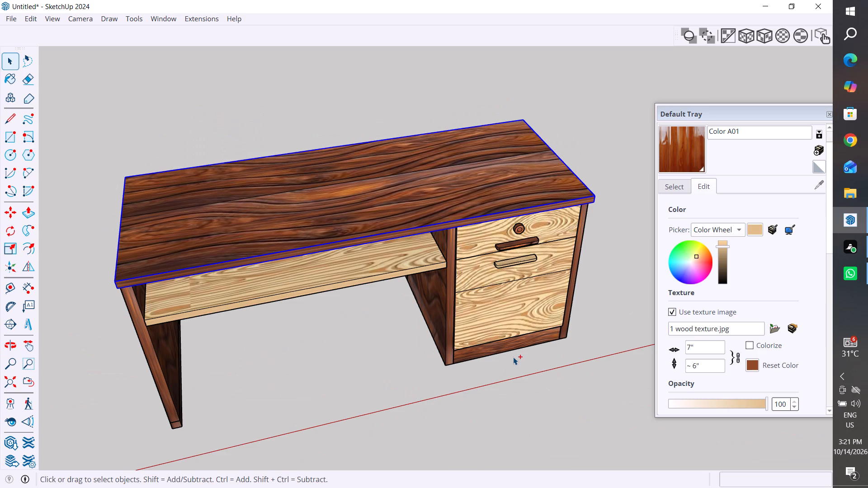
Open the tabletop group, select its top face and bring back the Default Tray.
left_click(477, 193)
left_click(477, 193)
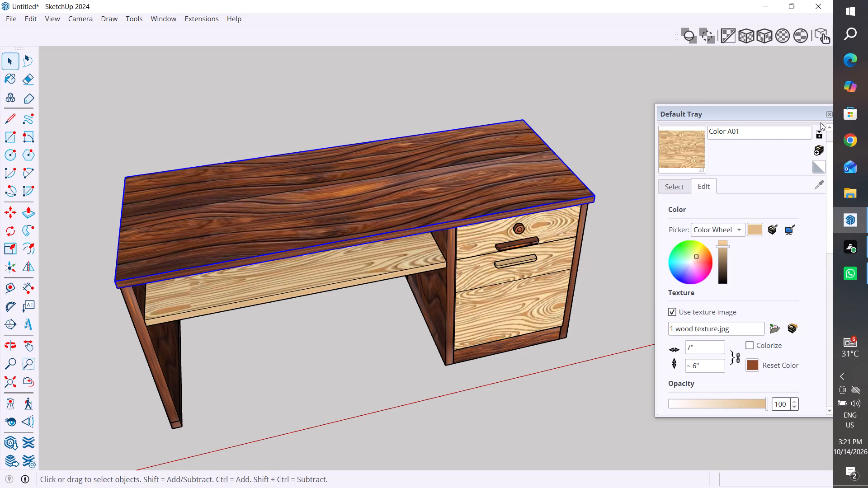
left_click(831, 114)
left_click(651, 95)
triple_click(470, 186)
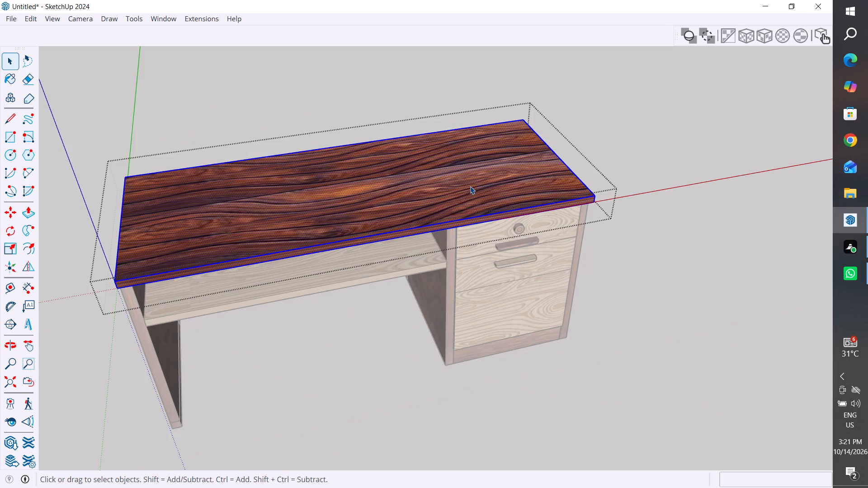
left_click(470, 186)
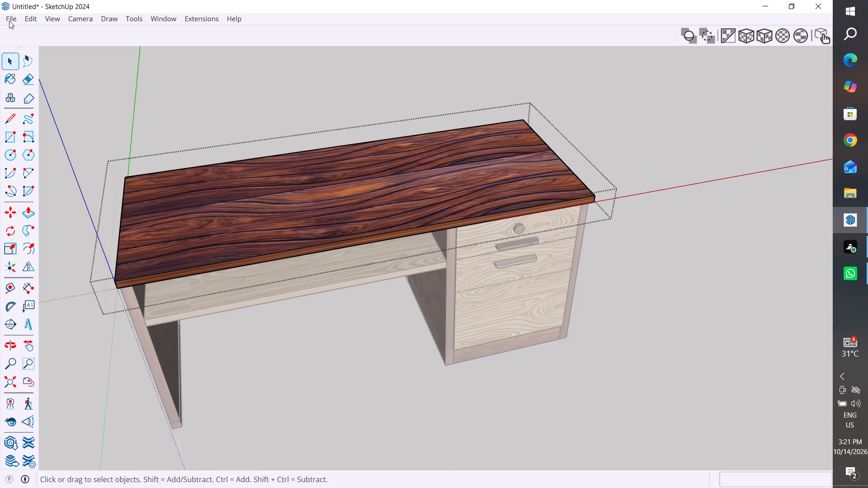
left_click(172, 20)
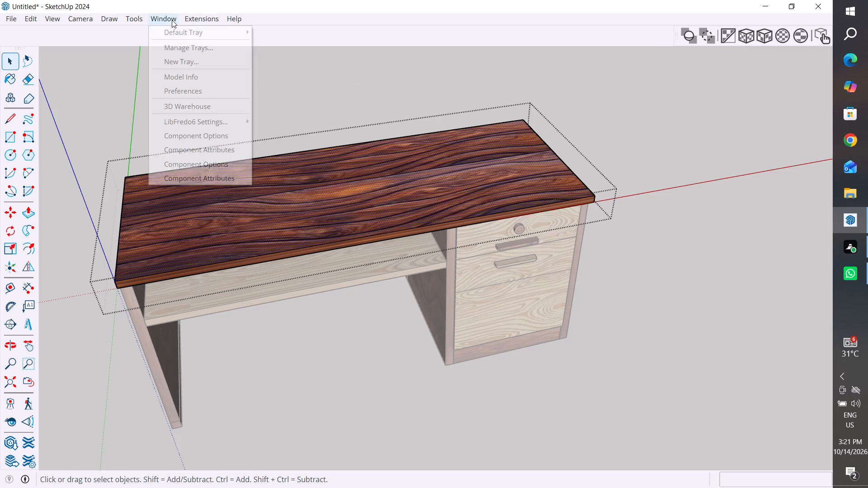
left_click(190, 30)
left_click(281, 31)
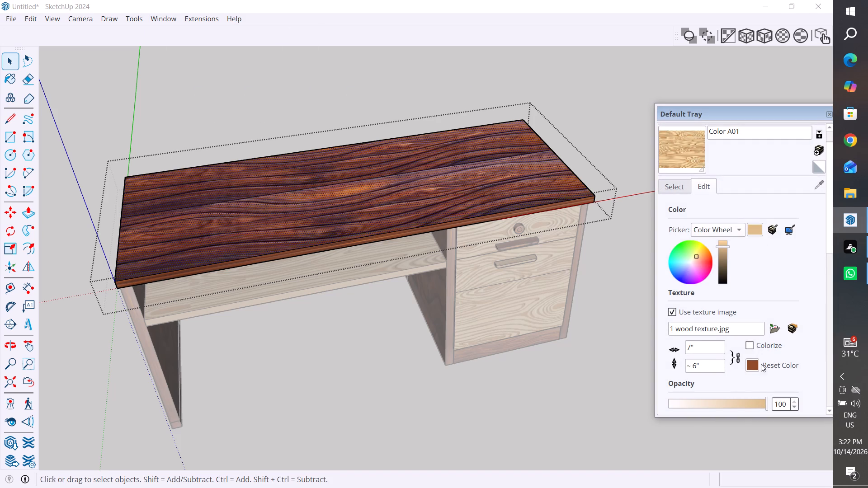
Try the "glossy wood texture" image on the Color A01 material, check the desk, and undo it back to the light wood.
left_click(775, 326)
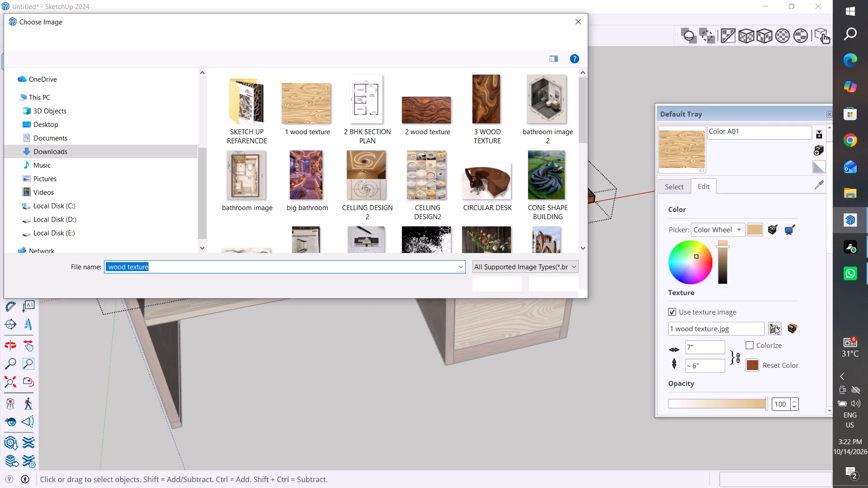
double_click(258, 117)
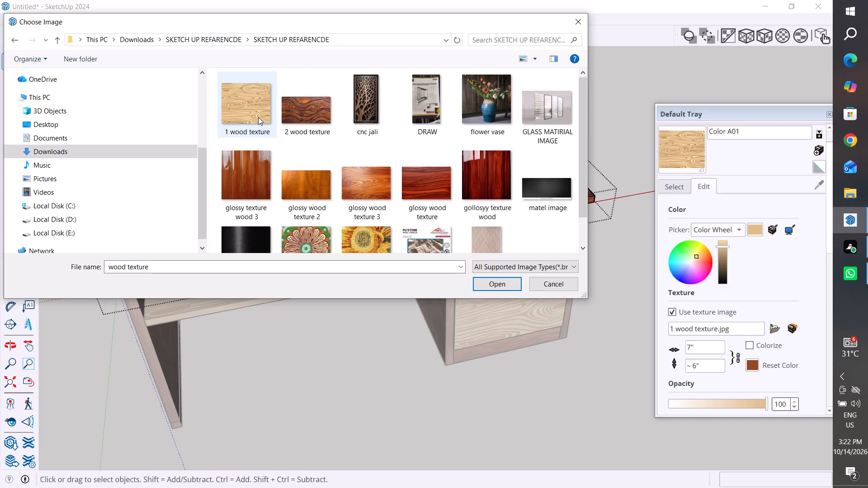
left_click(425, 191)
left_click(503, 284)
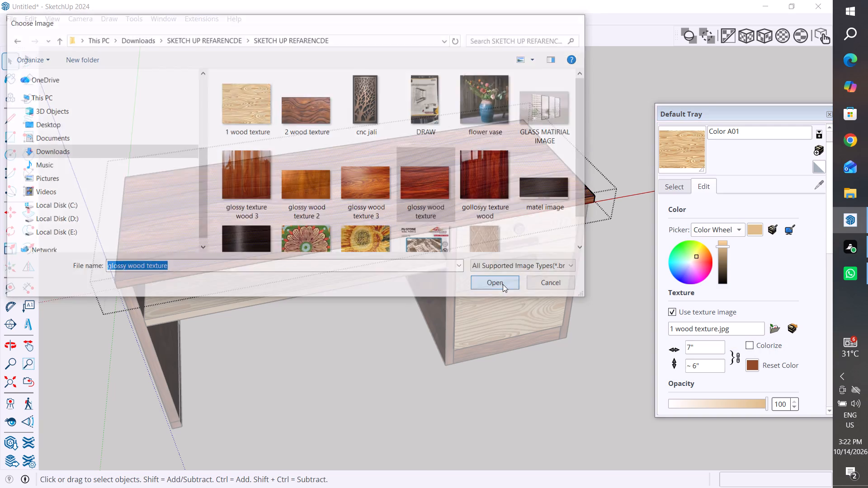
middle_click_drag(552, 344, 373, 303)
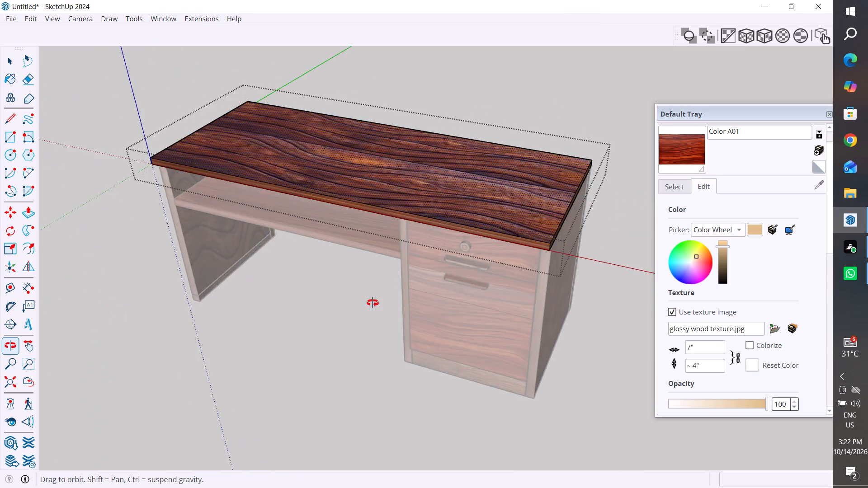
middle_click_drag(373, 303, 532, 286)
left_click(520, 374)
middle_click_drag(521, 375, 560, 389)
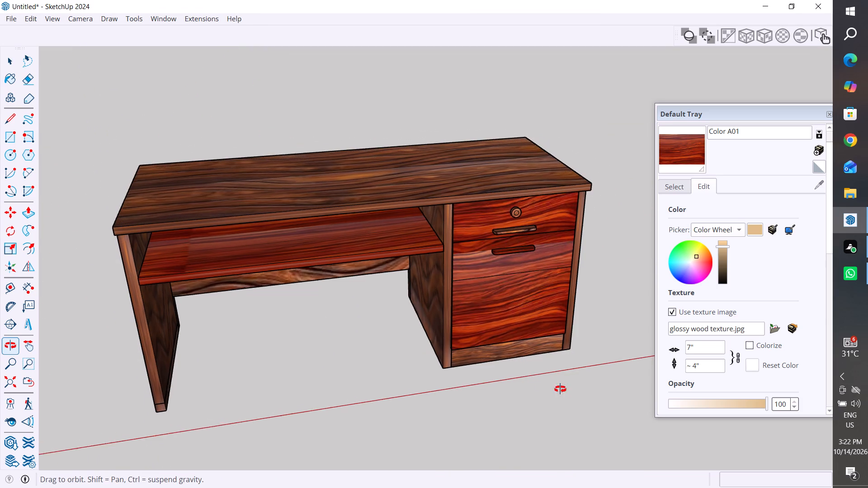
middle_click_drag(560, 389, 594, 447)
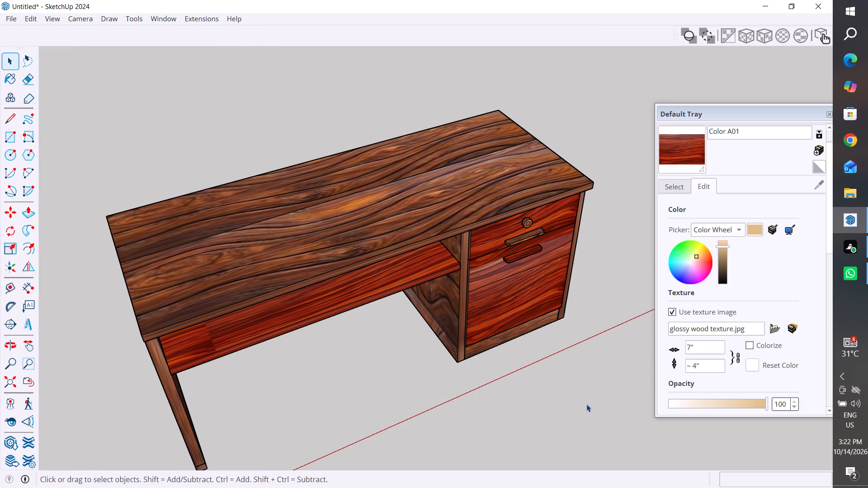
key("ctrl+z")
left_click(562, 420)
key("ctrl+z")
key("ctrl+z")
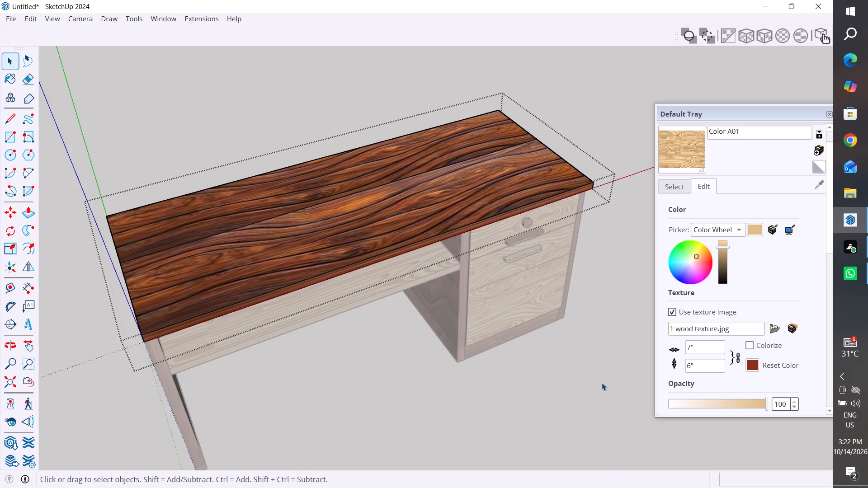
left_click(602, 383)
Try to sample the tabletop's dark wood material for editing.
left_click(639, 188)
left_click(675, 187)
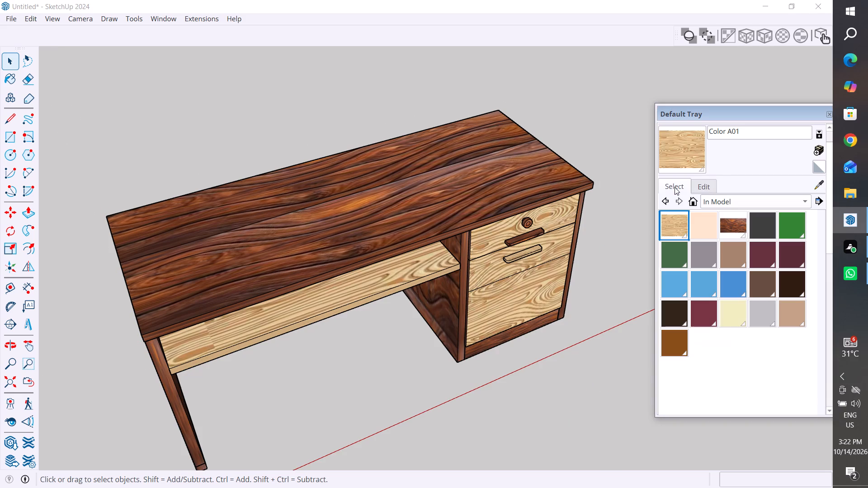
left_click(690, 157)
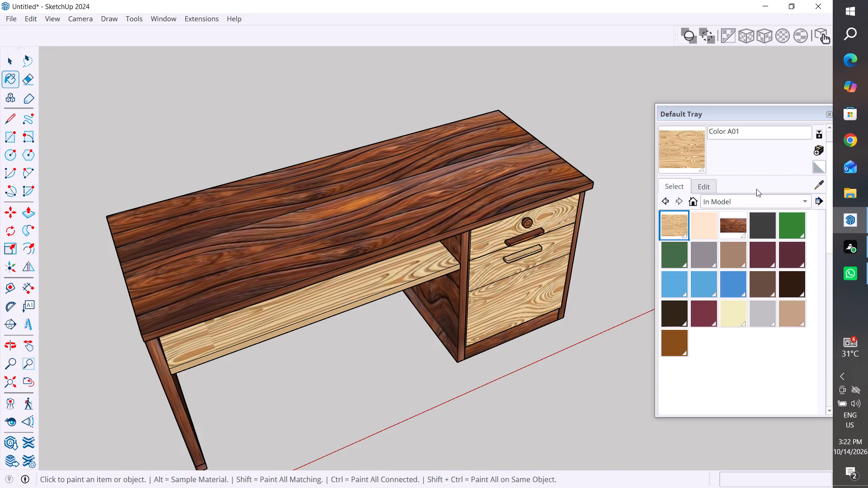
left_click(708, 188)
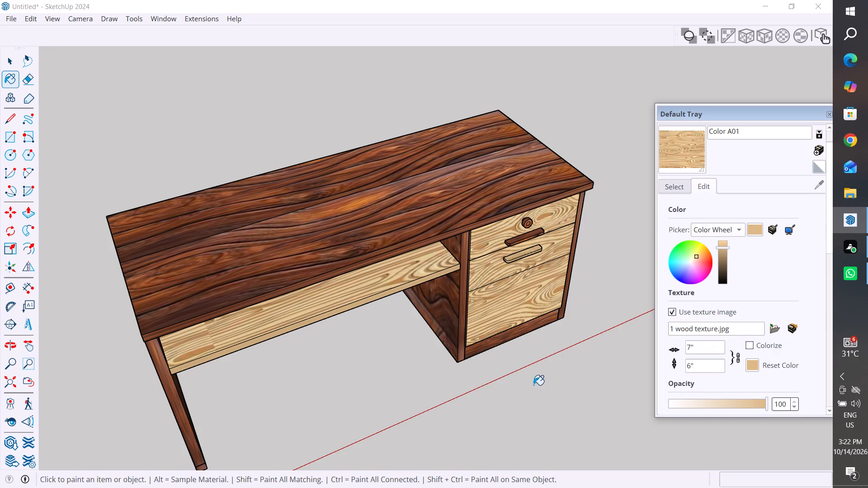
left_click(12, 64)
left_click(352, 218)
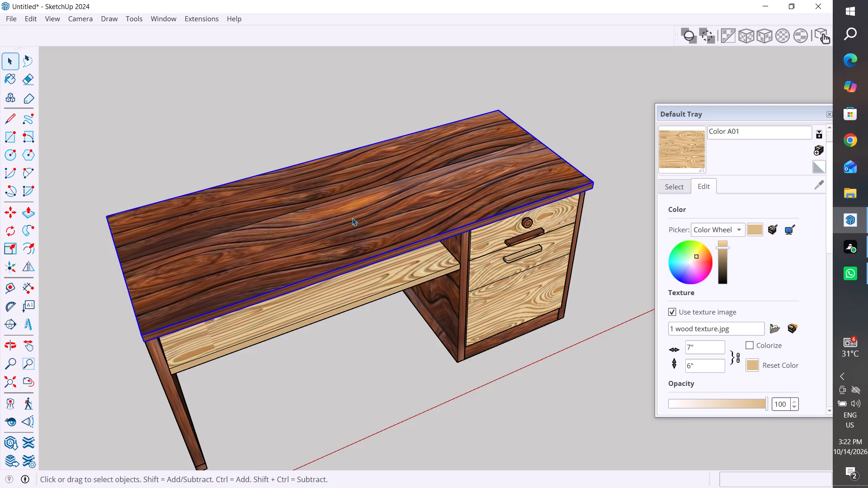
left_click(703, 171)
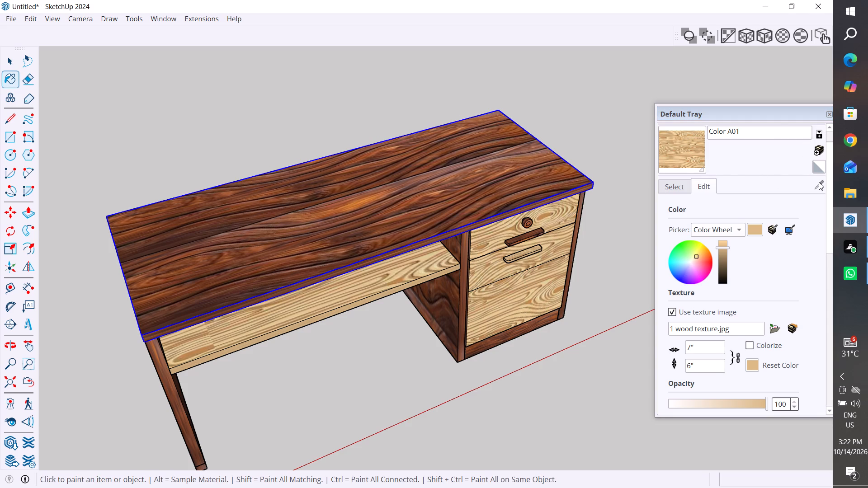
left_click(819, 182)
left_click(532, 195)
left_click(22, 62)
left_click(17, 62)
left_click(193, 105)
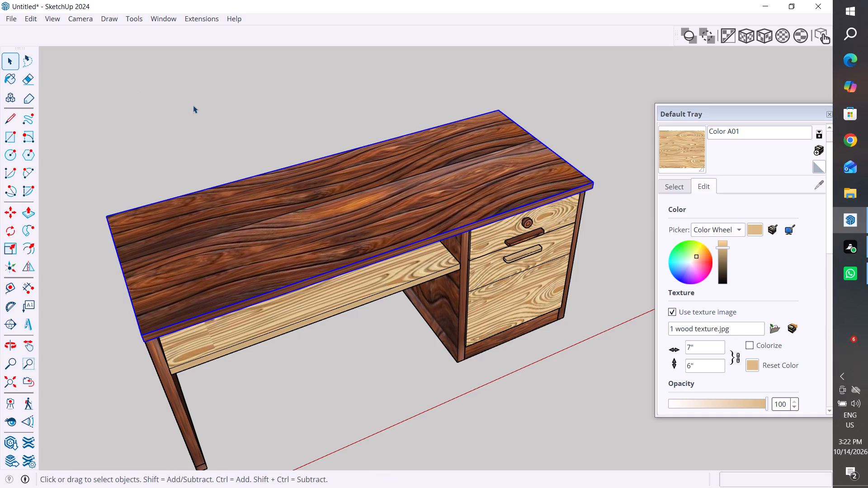
Inspect the end panel away from the drawers by opening its group, and pick the dark wood Color E05 from the model's materials.
middle_click_drag(376, 289, 669, 71)
middle_click_drag(463, 335, 481, 377)
scroll(464, 336, "down", 1)
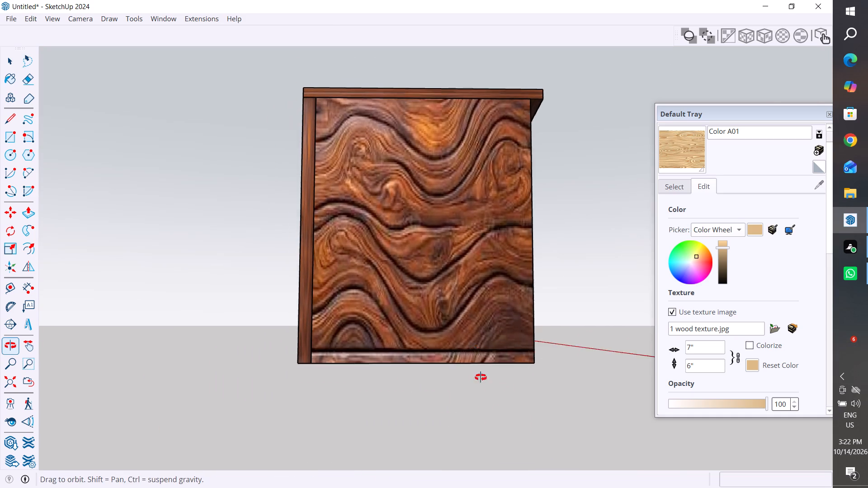
middle_click_drag(481, 377, 496, 487)
left_click(495, 381)
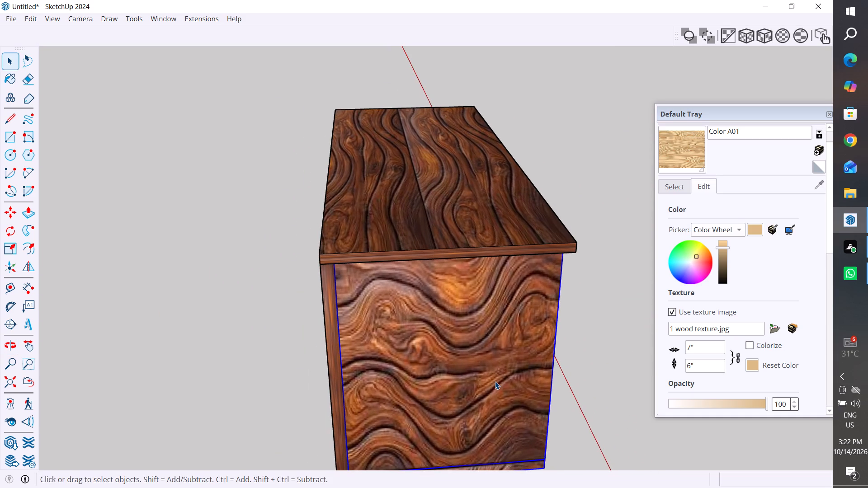
triple_click(495, 381)
triple_click(505, 338)
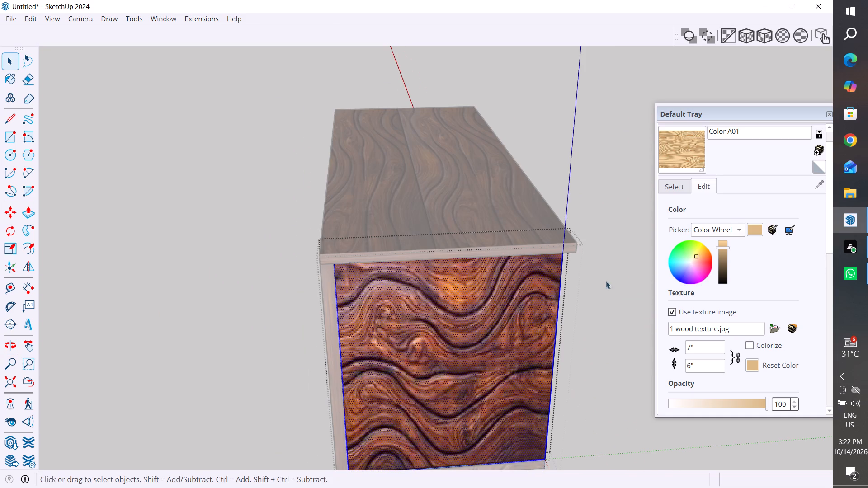
left_click(673, 188)
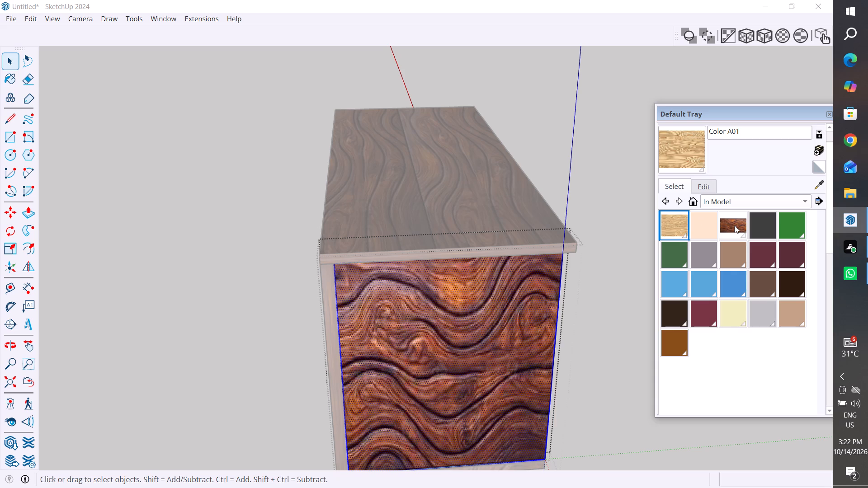
left_click(735, 225)
left_click(693, 205)
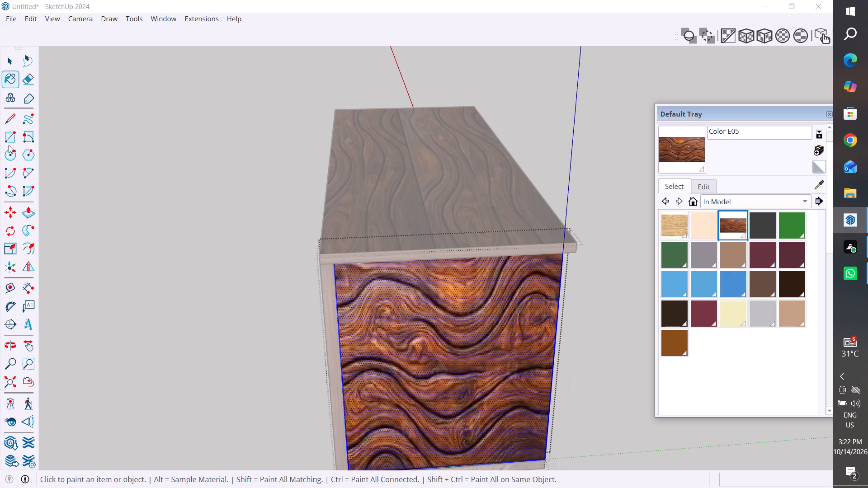
left_click(10, 68)
left_click(86, 202)
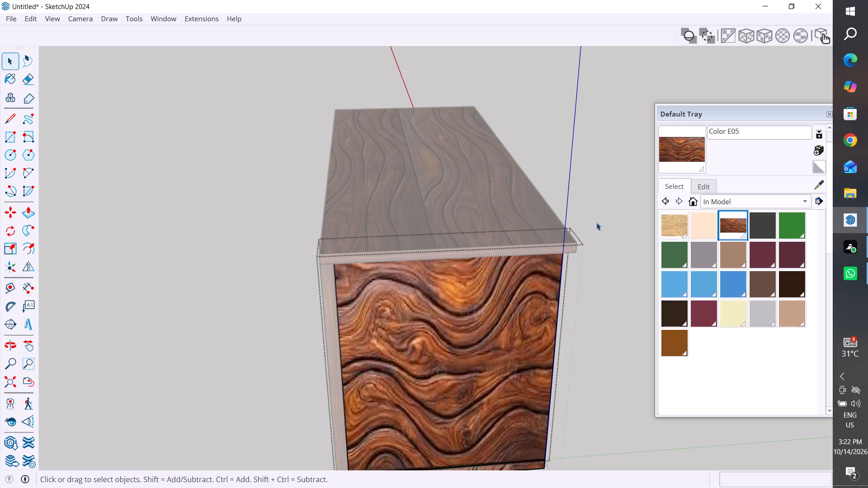
left_click(609, 203)
Replace the Color E05 texture image with "glossy wood texture" from the inner SKETCH UP REFARENCDE folder.
middle_click_drag(601, 235, 167, 221)
scroll(292, 245, "down", 5)
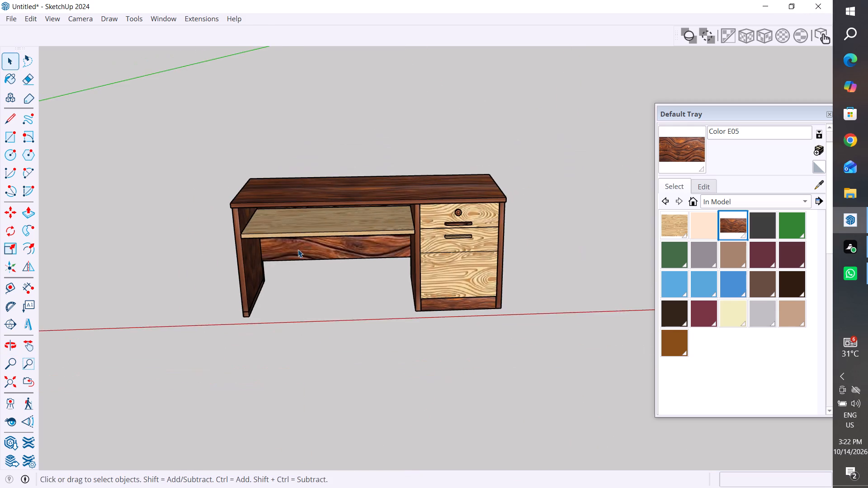
scroll(533, 244, "up", 3)
middle_click_drag(516, 253, 269, 314)
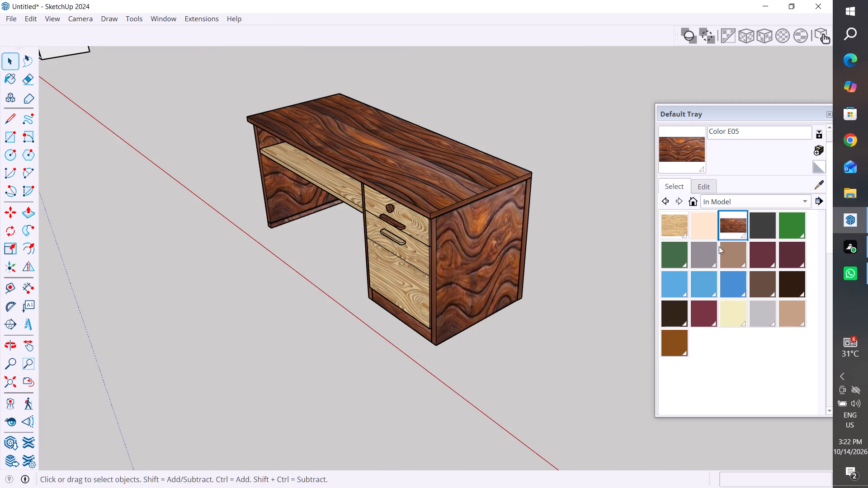
left_click(689, 203)
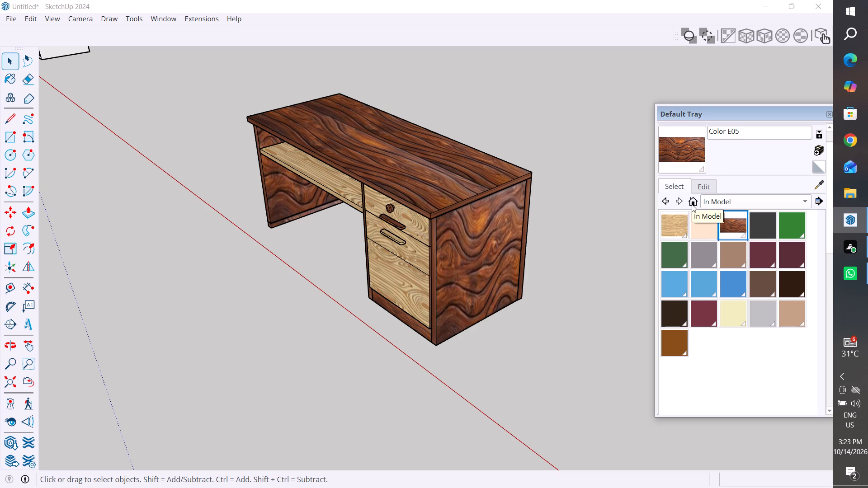
left_click(693, 205)
left_click(748, 104)
left_click(703, 183)
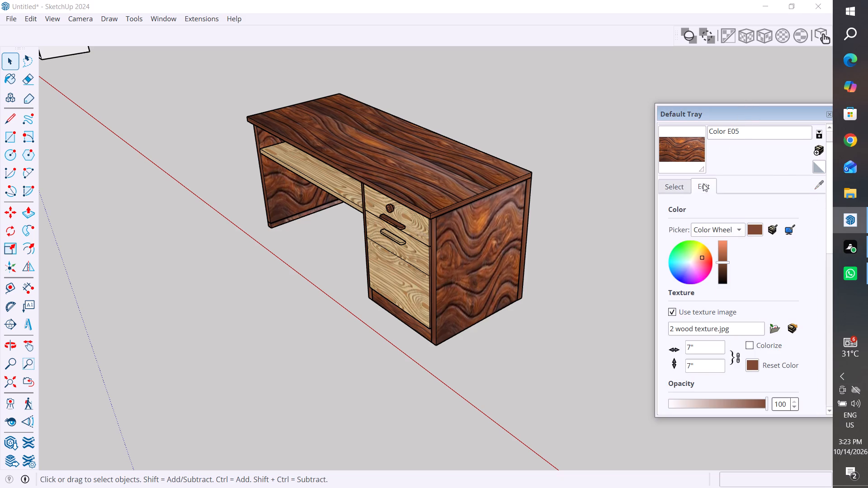
left_click(776, 337)
left_click(775, 330)
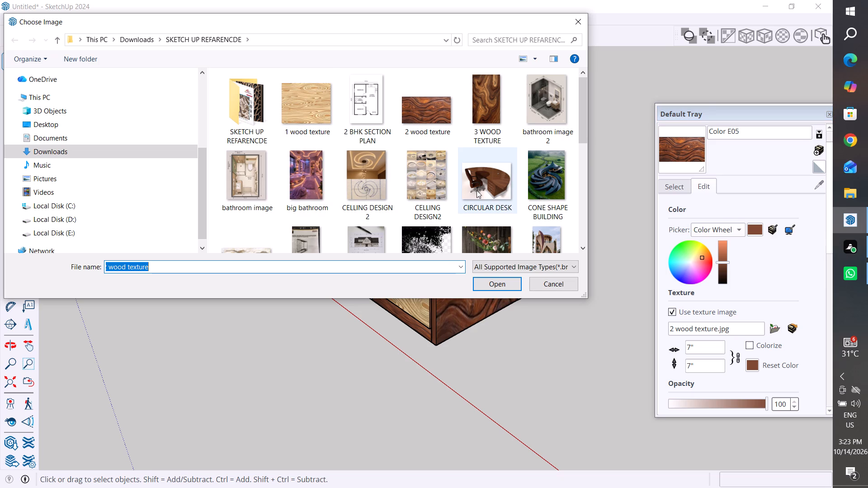
scroll(476, 190, "down", 3)
scroll(476, 190, "up", 6)
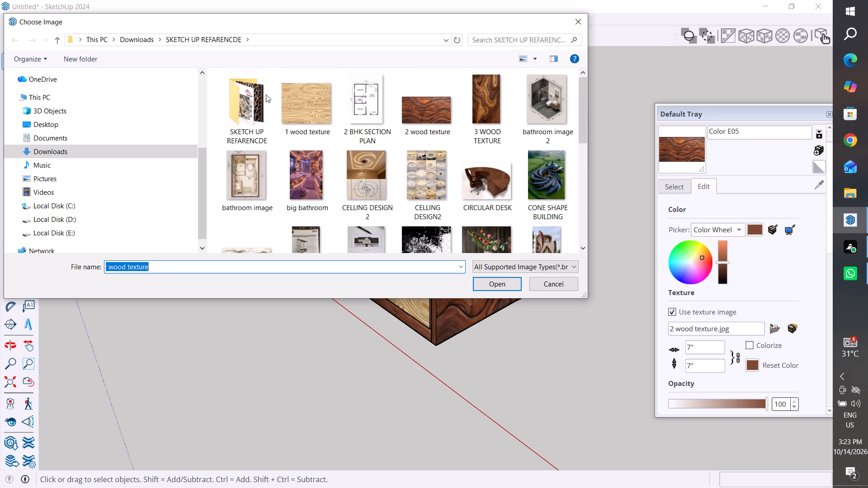
double_click(258, 92)
scroll(330, 197, "down", 2)
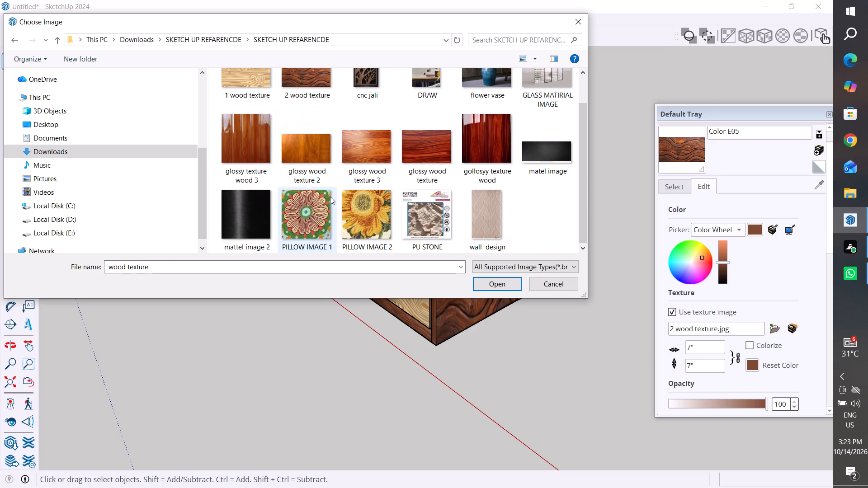
left_click(425, 143)
left_click(498, 286)
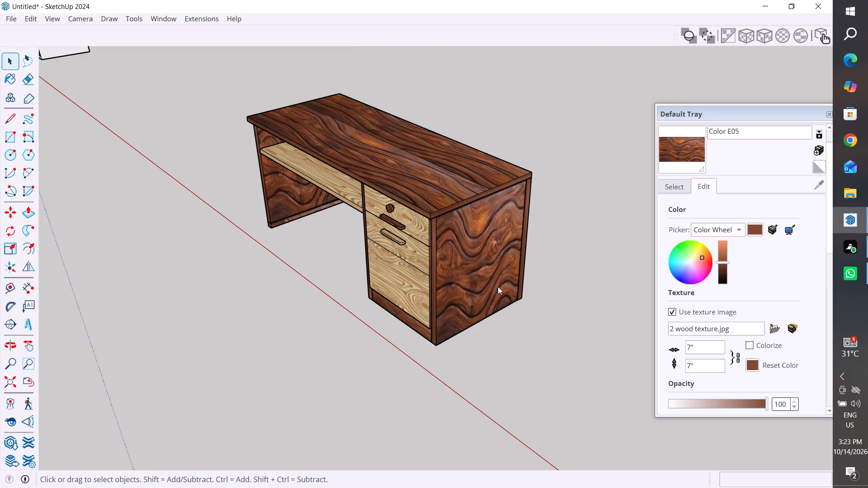
Fit the new wood texture to the bounding box of the end panel opposite the drawers, using cubic projection.
middle_click_drag(497, 286, 672, 326)
middle_click_drag(416, 301, 575, 235)
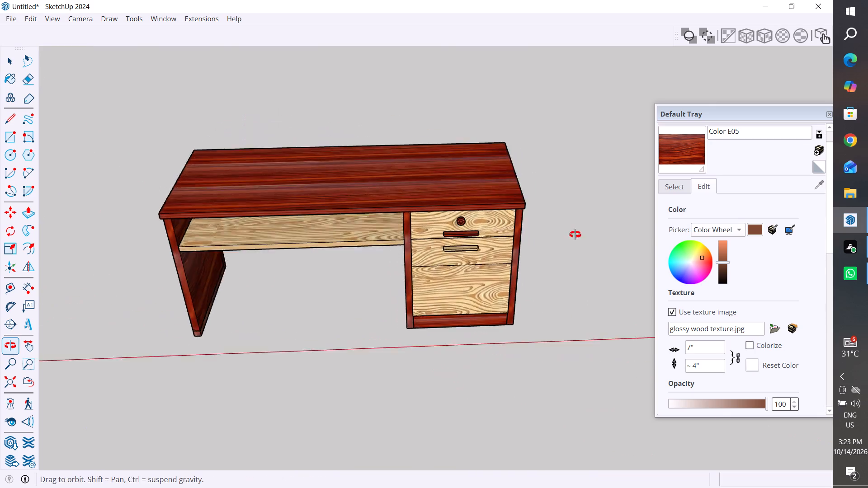
middle_click_drag(575, 235, 535, 268)
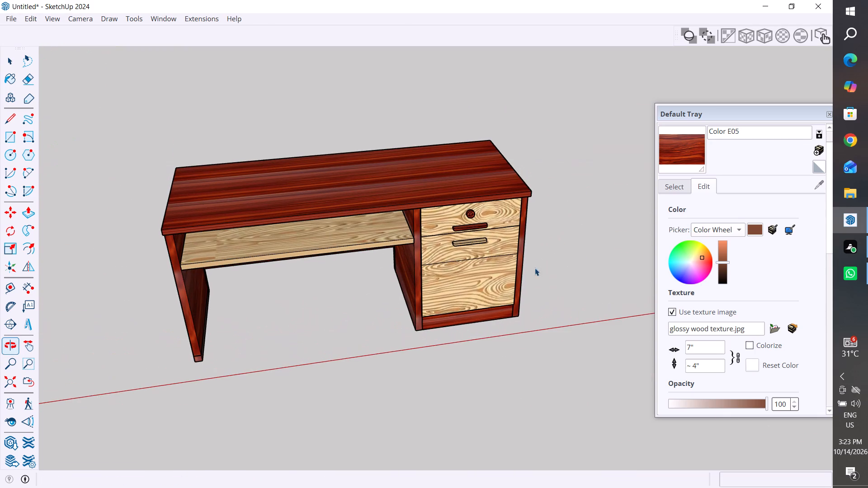
left_click(769, 34)
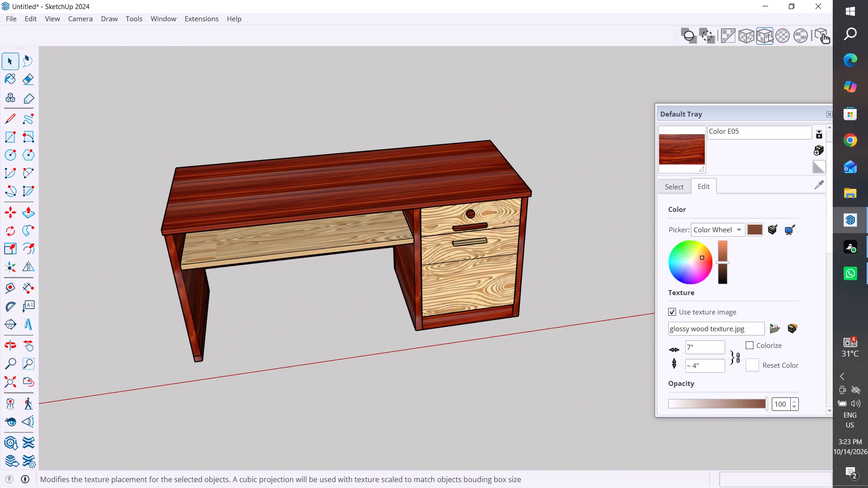
left_click(765, 32)
left_click(221, 94)
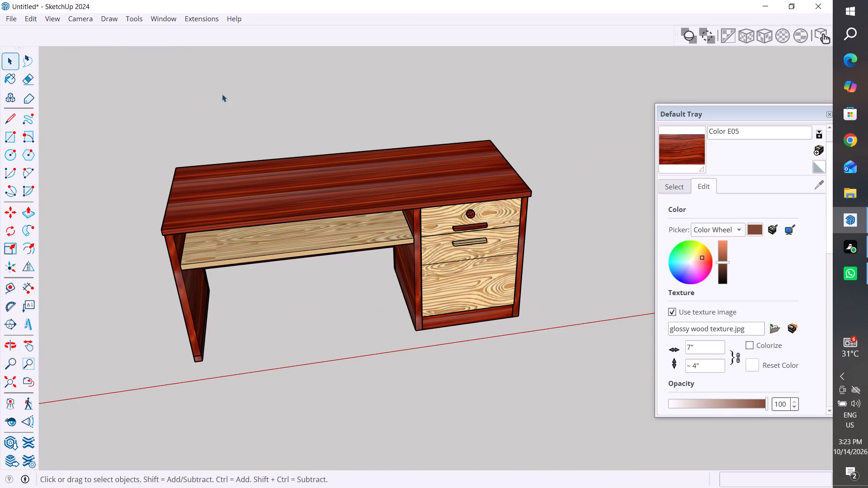
middle_click_drag(317, 281, 583, 196)
left_click(307, 328)
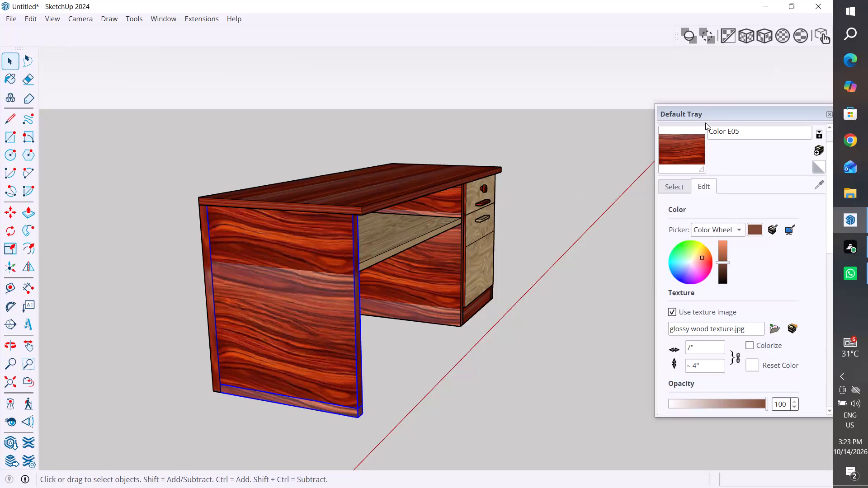
left_click(768, 36)
middle_click_drag(600, 227, 589, 240)
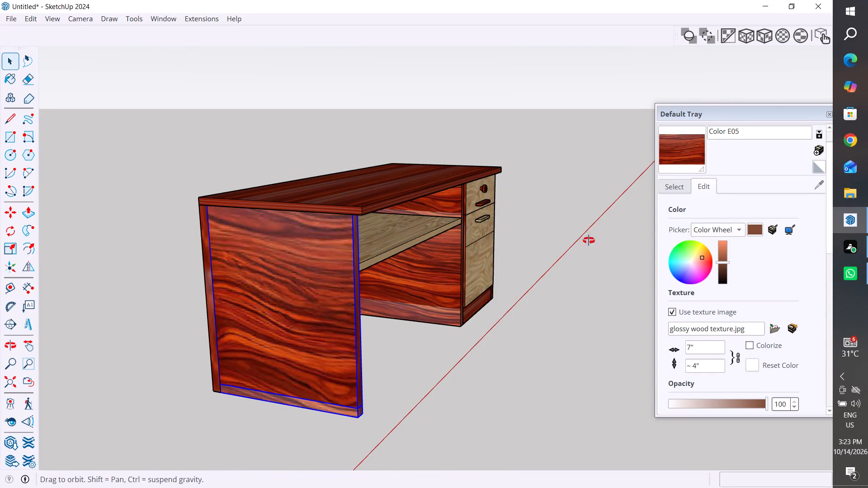
Fit the wood texture with bounding-box cubic projection on the tabletop and on the drawer cabinet's outer end panel.
middle_click_drag(589, 240, 389, 432)
left_click(429, 220)
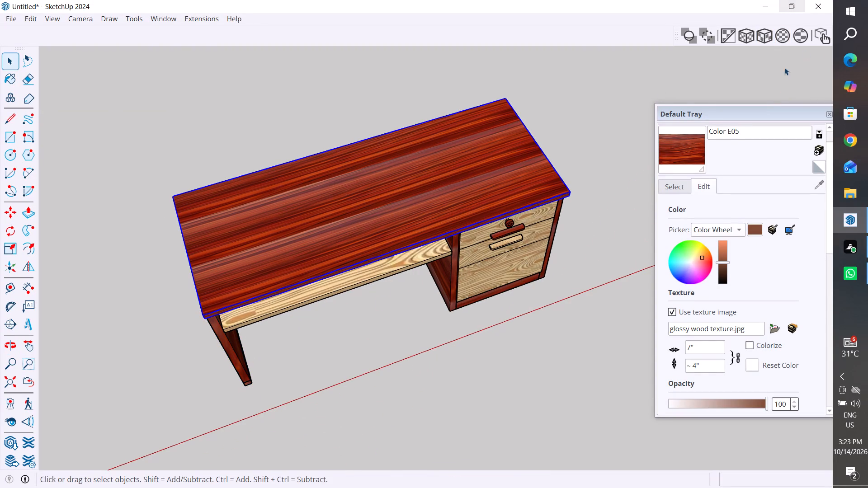
left_click(766, 36)
middle_click_drag(540, 230, 143, 145)
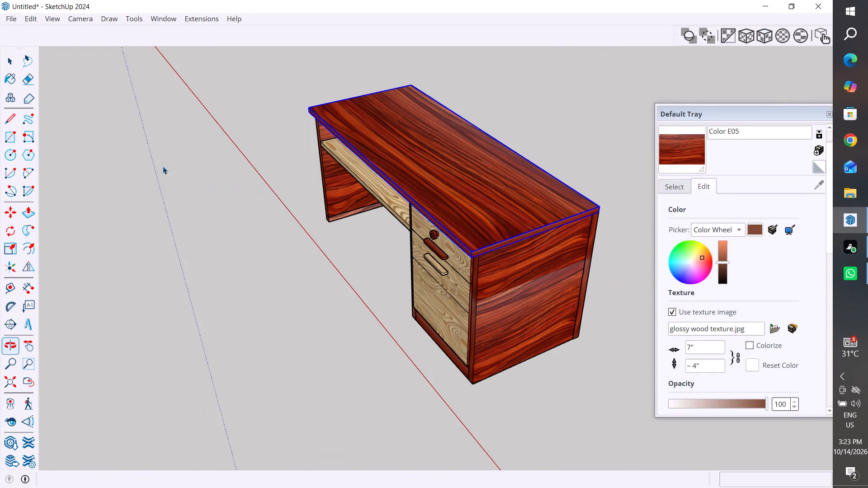
left_click(497, 293)
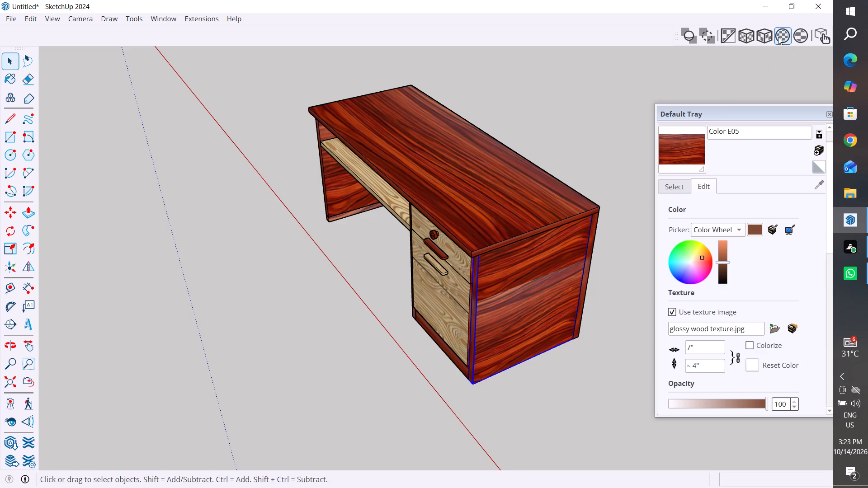
left_click(768, 34)
Fit the wood texture with bounding-box cubic projection on the drawer cabinet's bottom panel.
middle_click_drag(524, 324, 582, 133)
middle_click_drag(493, 316, 598, 179)
left_click(511, 288)
left_click(763, 38)
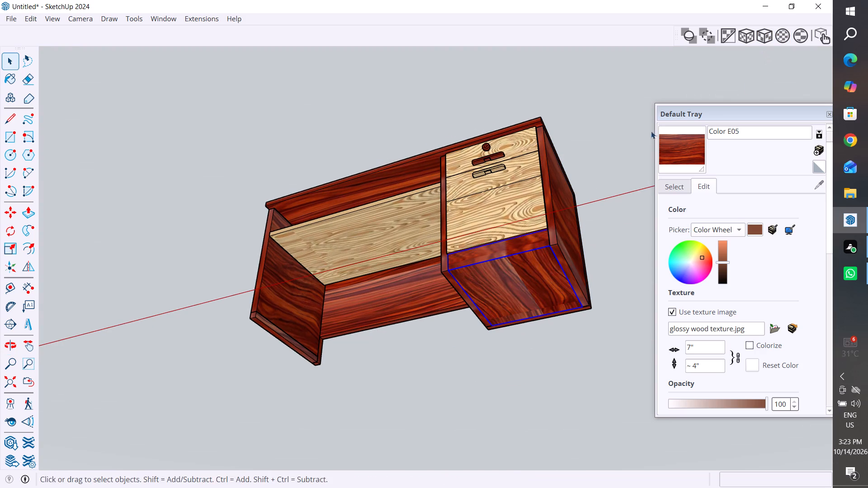
Fit the wood texture with bounding-box cubic projection on the desk's back panel.
middle_click_drag(572, 250, 566, 420)
middle_click_drag(508, 216, 486, 422)
middle_click_drag(524, 264, 178, 194)
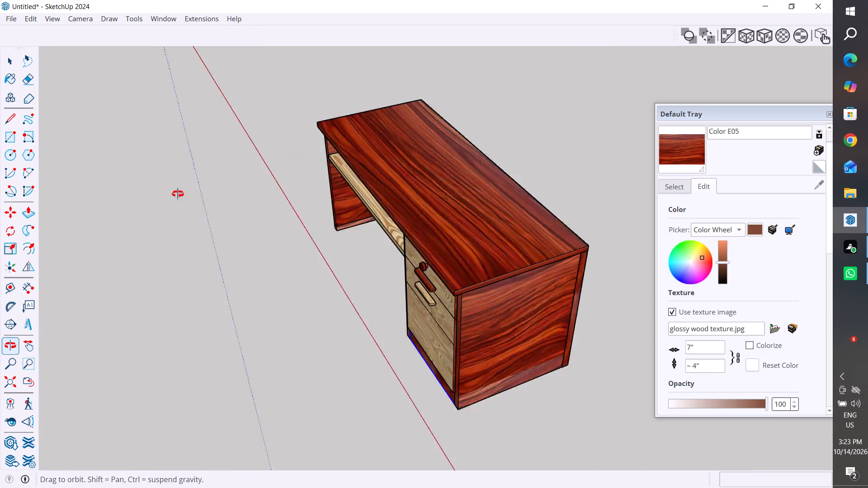
middle_click_drag(178, 194, 108, 183)
middle_click_drag(425, 280, 347, 207)
left_click(463, 239)
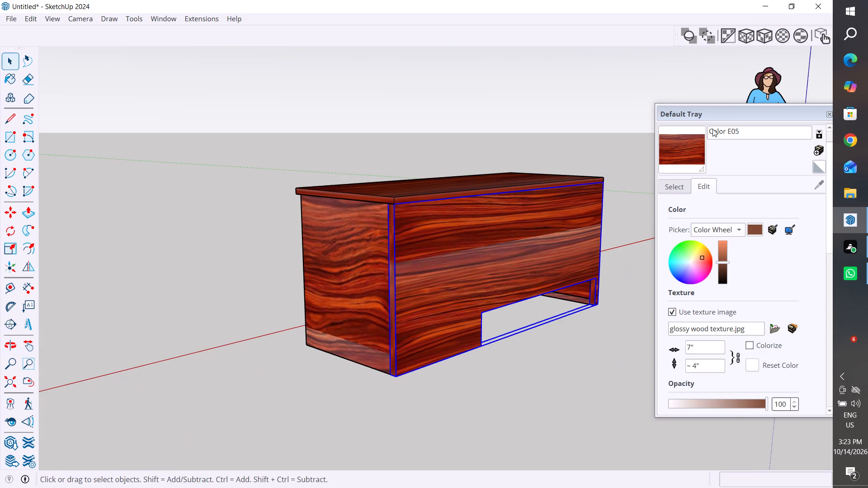
left_click(764, 39)
Examine the retextured desk from the back, front and below for panels whose wood grain still needs fitting.
left_click(577, 113)
scroll(470, 202, "down", 2)
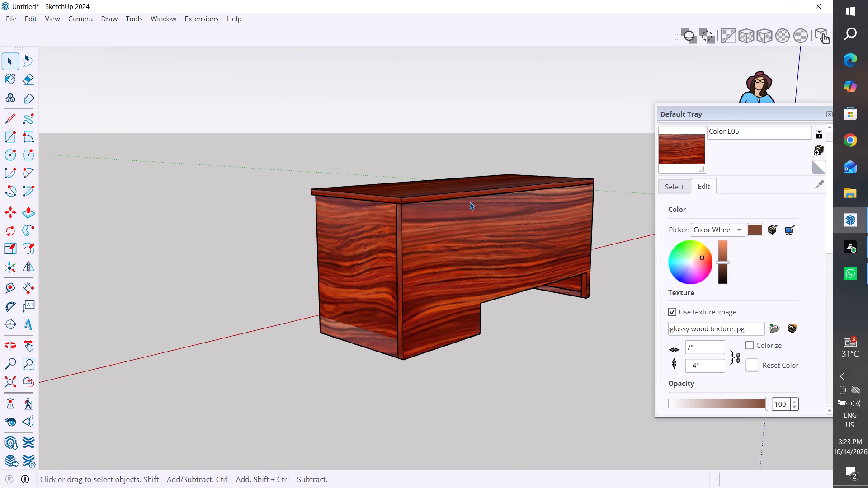
scroll(470, 202, "down", 2)
middle_click_drag(434, 275, 568, 414)
scroll(534, 352, "down", 1)
middle_click_drag(368, 348, 608, 338)
middle_click_drag(385, 286, 624, 258)
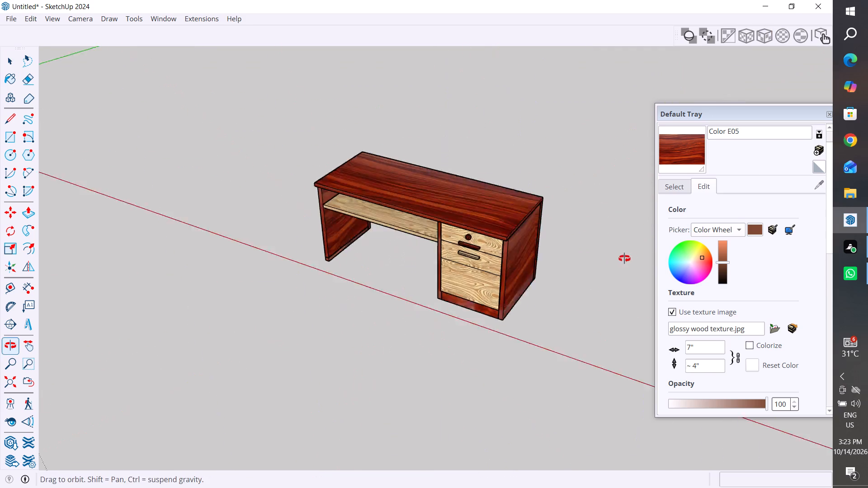
middle_click_drag(624, 258, 629, 259)
left_click(369, 364)
middle_click_drag(471, 276, 637, 154)
scroll(454, 254, "up", 7)
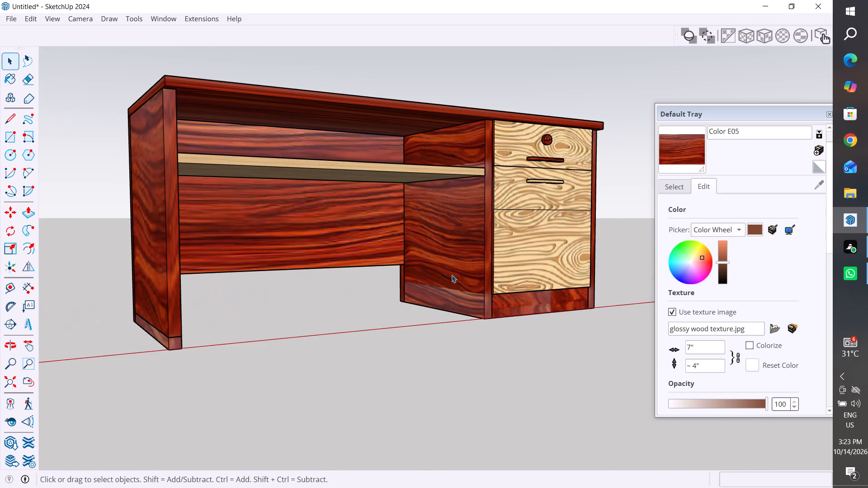
Refit the wood texture on the drawer cabinet's base, first on the whole group and again on the faces inside it.
left_click(483, 308)
middle_click_drag(583, 304, 546, 135)
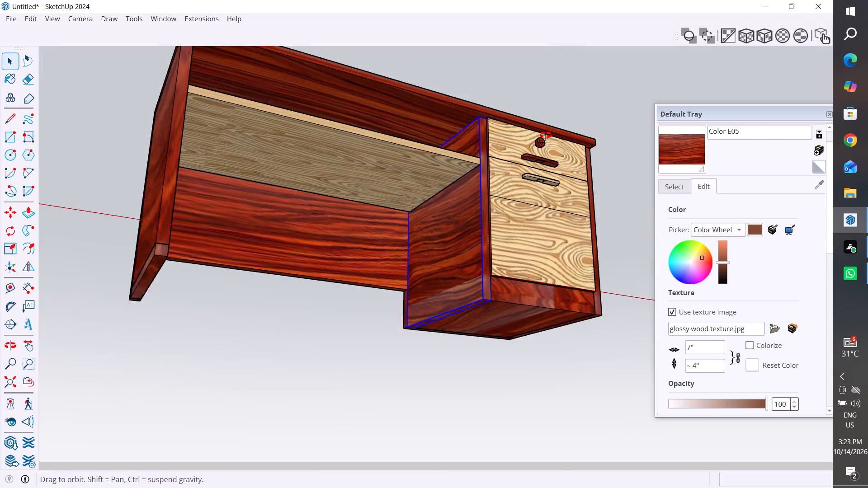
middle_click_drag(546, 135, 542, 127)
left_click(461, 353)
left_click(516, 305)
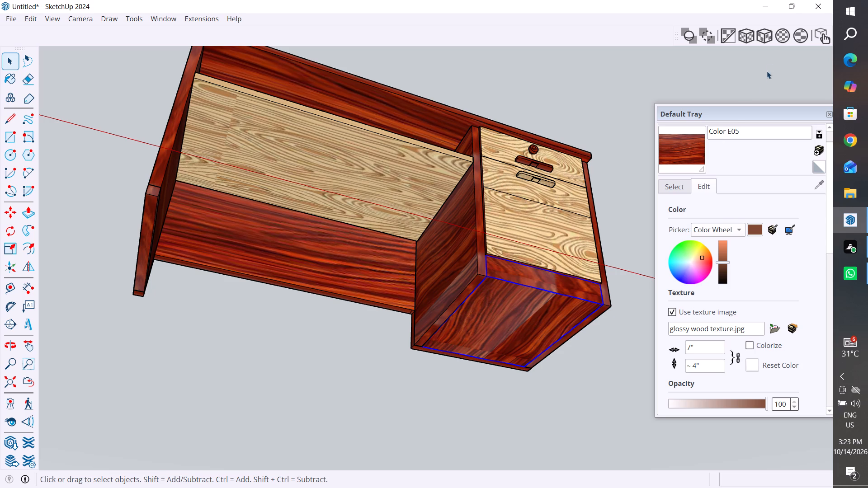
left_click(763, 34)
left_click(763, 38)
left_click(581, 107)
left_click(514, 300)
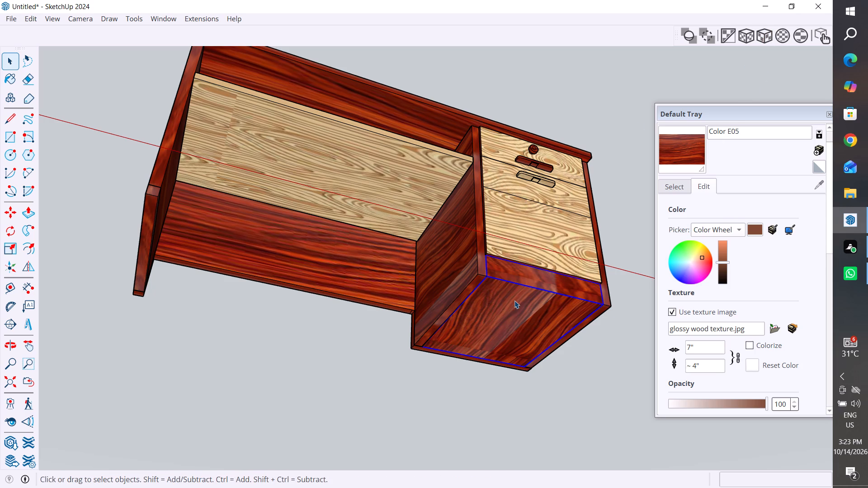
triple_click(514, 300)
left_click(766, 36)
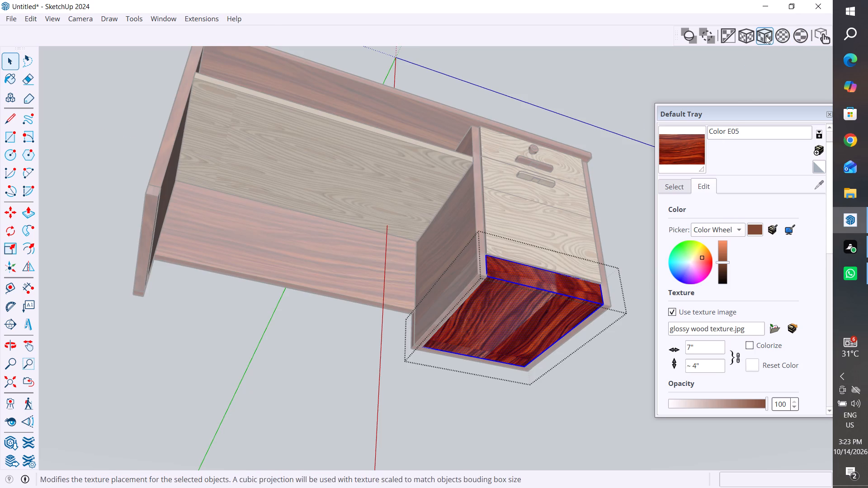
Leave the drawer cabinet base's group and examine the retextured desk from above, the front and the end panel side.
left_click(616, 39)
left_click(606, 117)
scroll(552, 240, "down", 4)
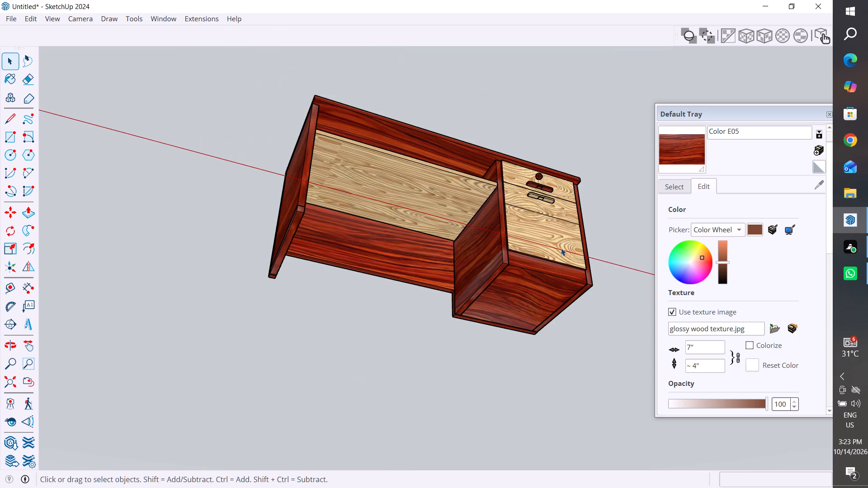
middle_click_drag(578, 263, 469, 487)
middle_click_drag(555, 224, 607, 350)
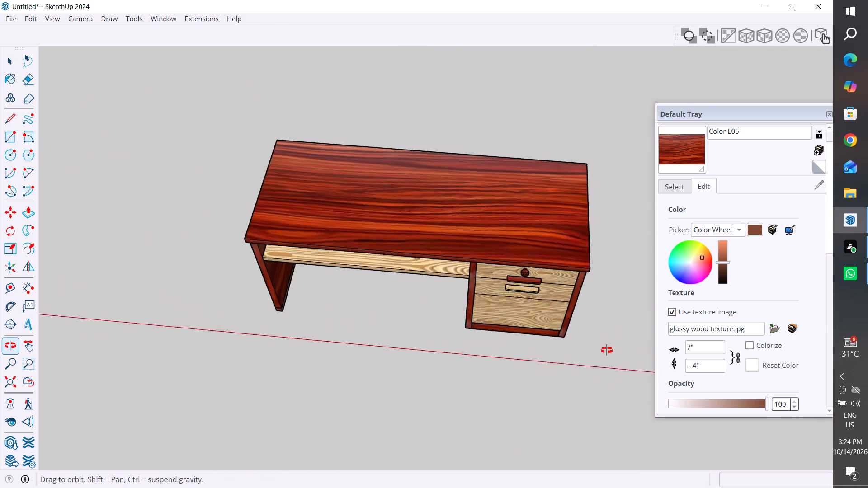
middle_click_drag(607, 350, 619, 331)
middle_click_drag(425, 354, 594, 320)
scroll(550, 230, "up", 3)
scroll(550, 230, "down", 5)
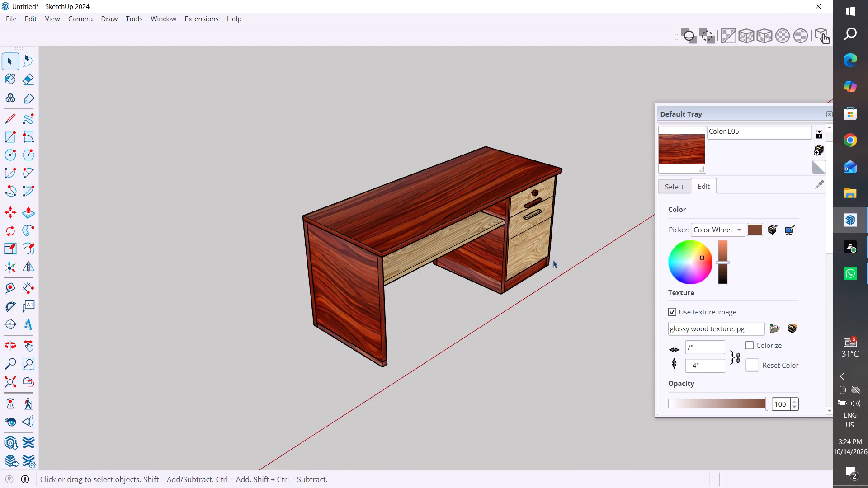
middle_click_drag(526, 300, 437, 332)
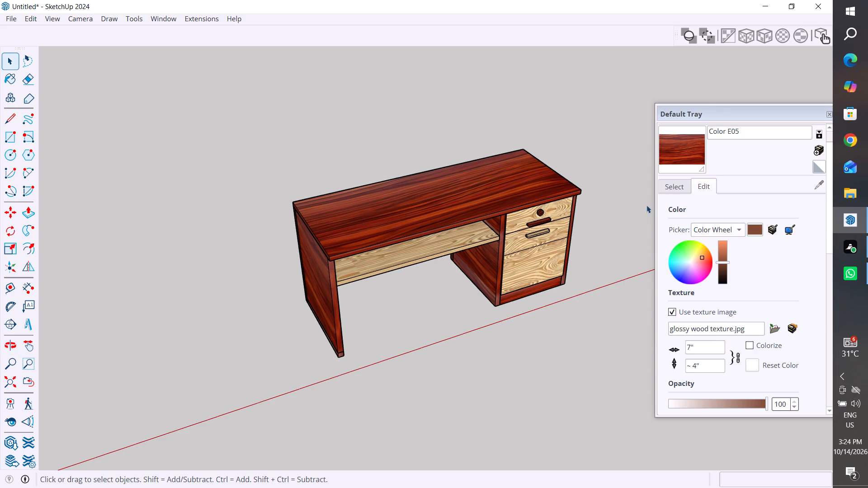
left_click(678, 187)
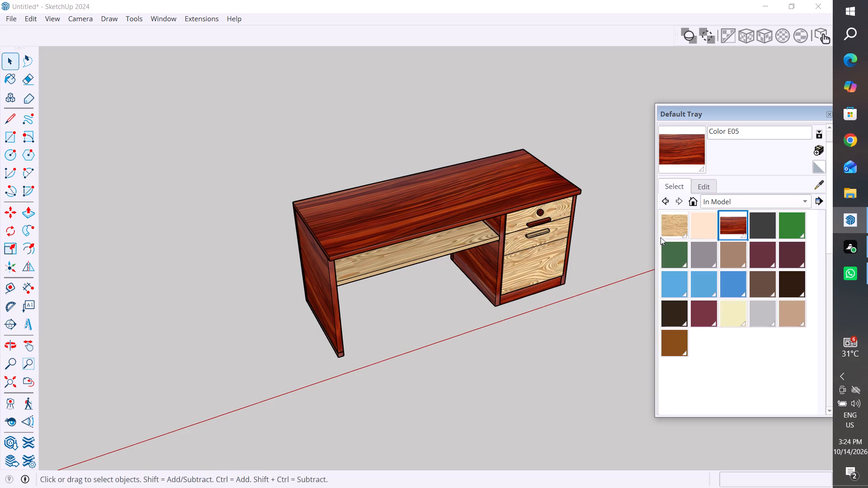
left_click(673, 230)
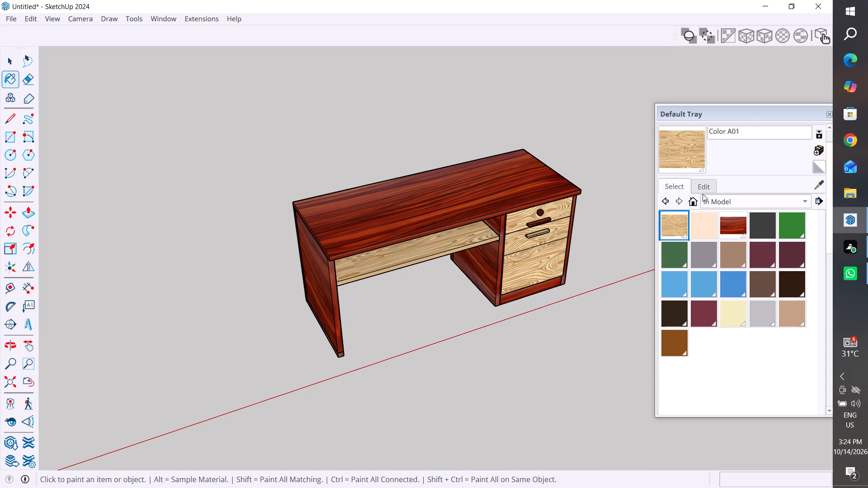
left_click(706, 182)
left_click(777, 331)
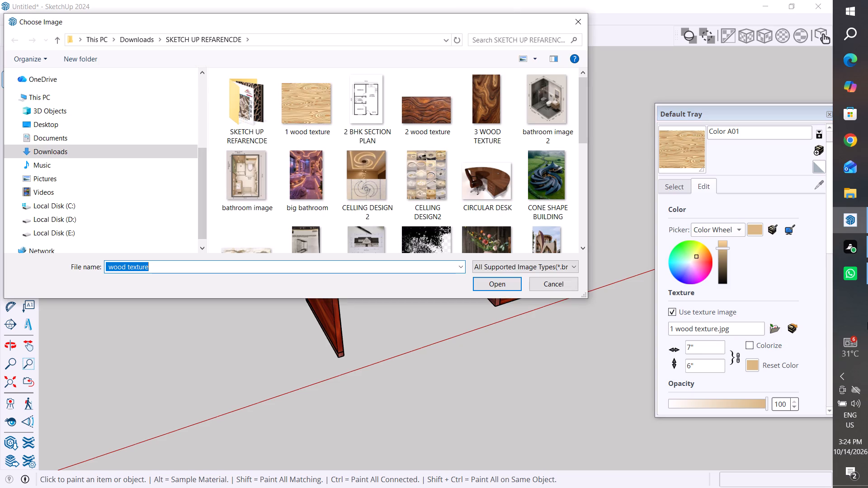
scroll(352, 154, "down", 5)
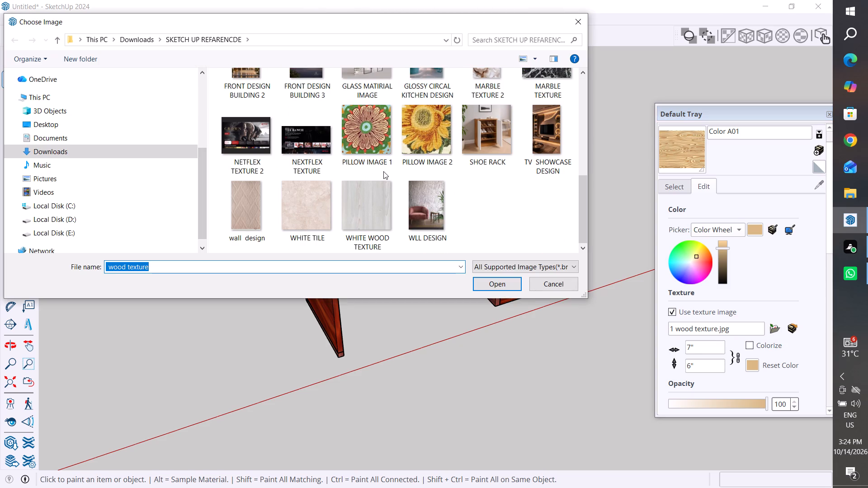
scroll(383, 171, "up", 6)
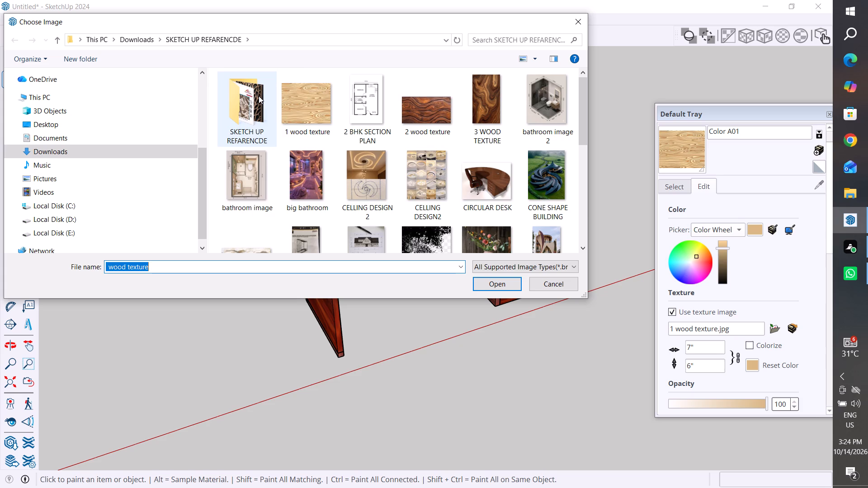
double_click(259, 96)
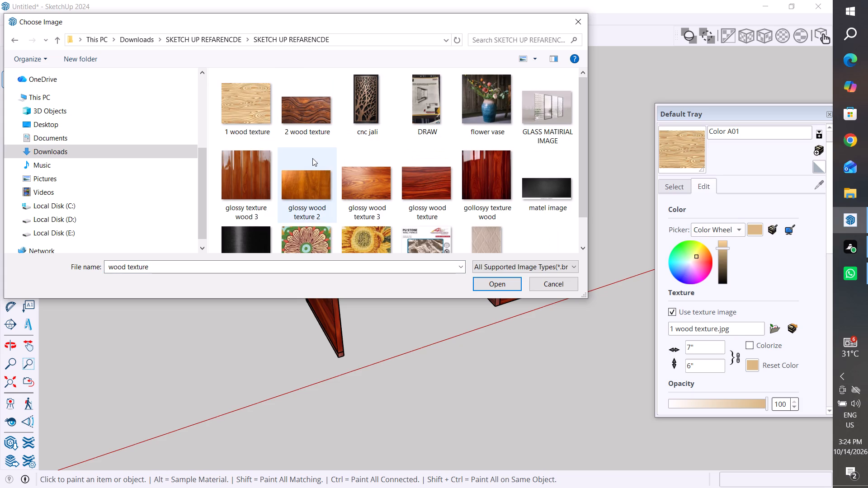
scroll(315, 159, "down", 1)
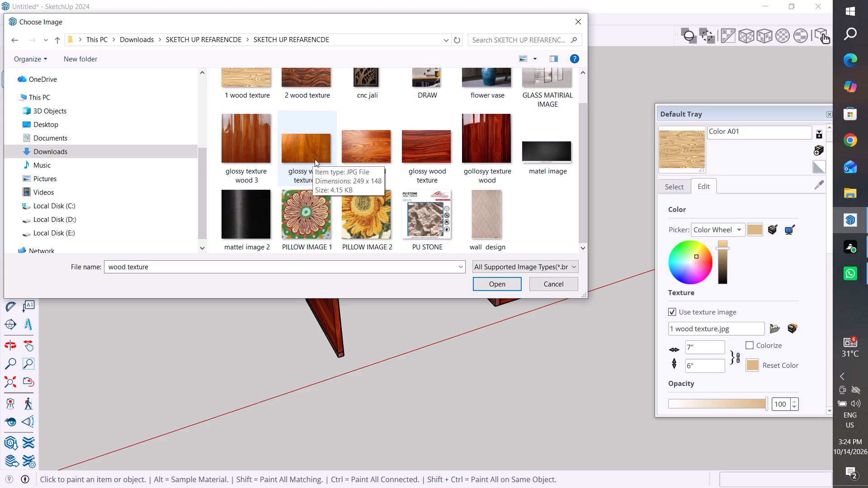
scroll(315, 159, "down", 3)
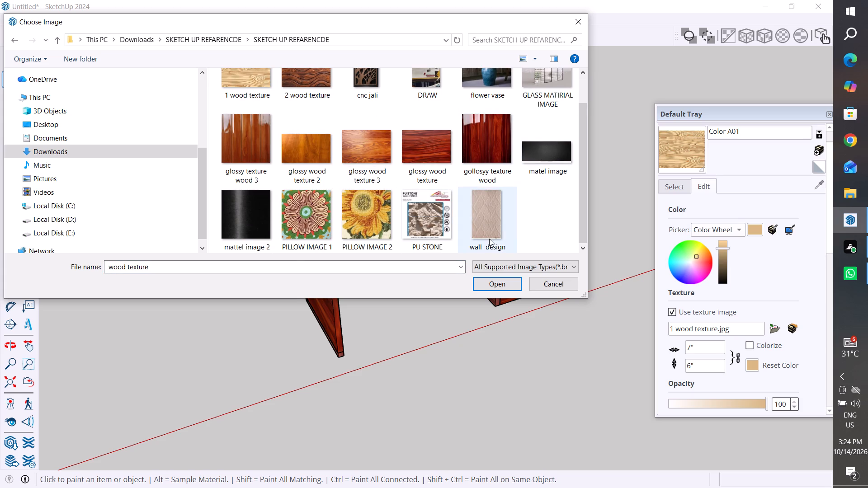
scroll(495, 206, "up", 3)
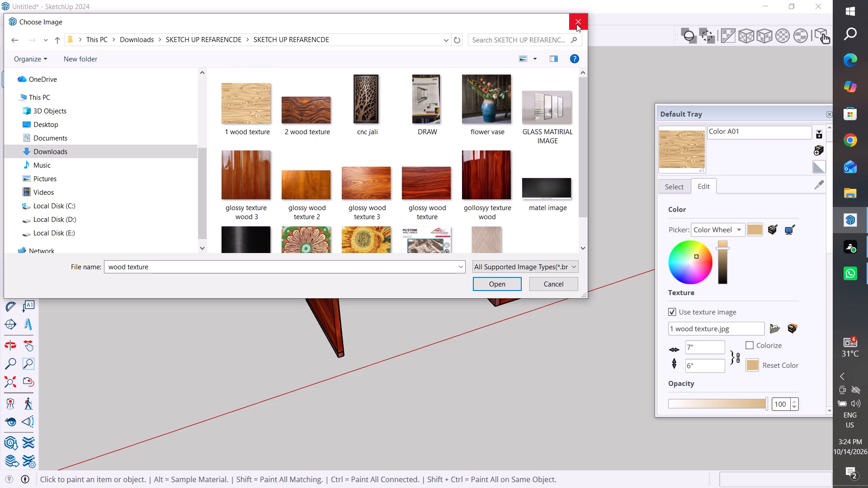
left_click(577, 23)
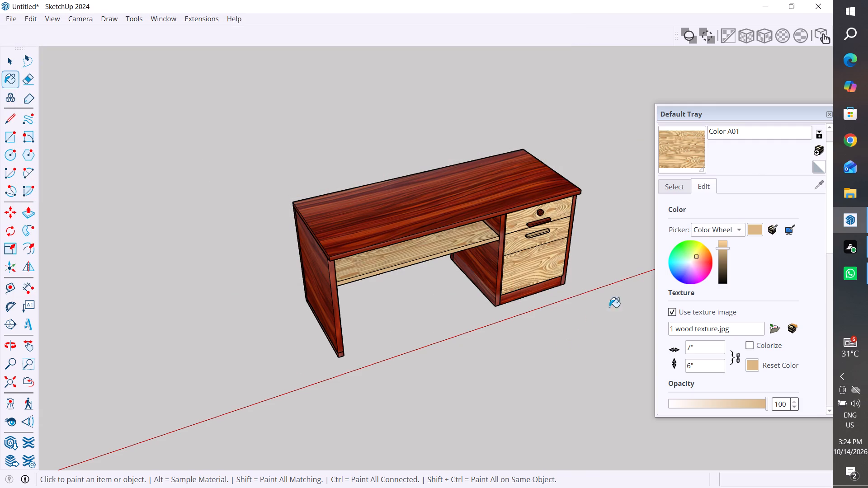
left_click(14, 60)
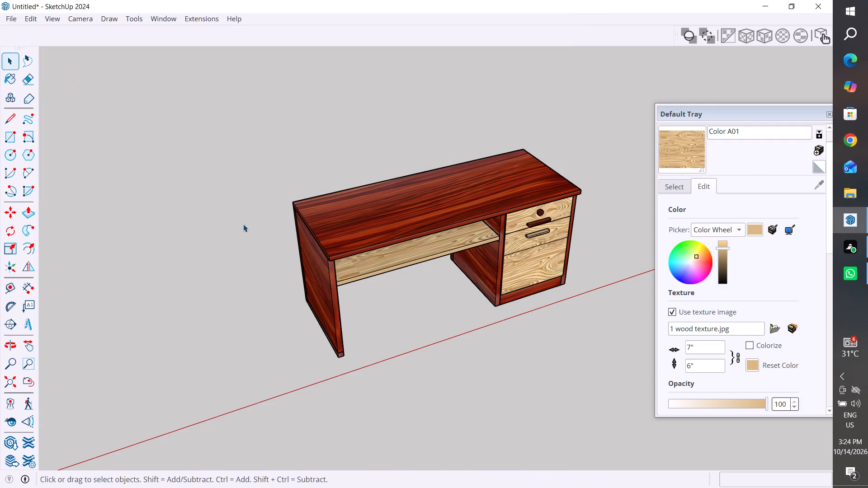
Examine the underside, front and outer end panel of the desk, checking the grain on the panel's bottom strip.
left_click(243, 224)
scroll(226, 345, "down", 6)
middle_click_drag(525, 340, 568, 222)
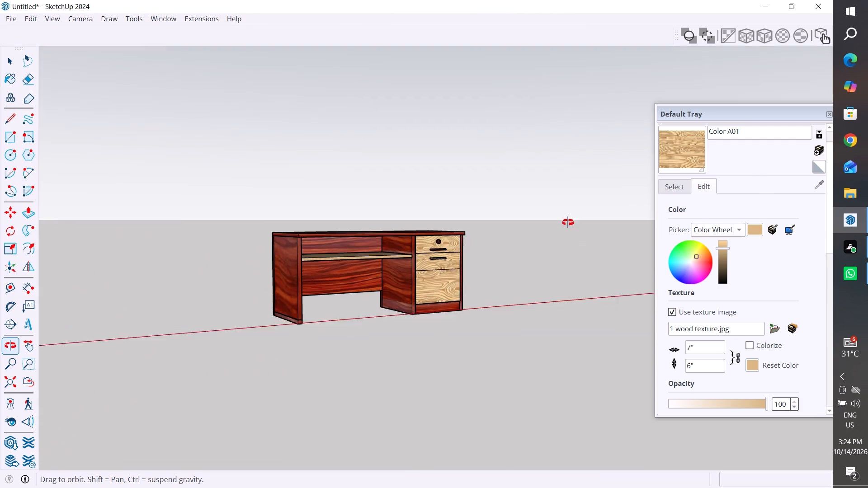
middle_click_drag(568, 222, 444, 119)
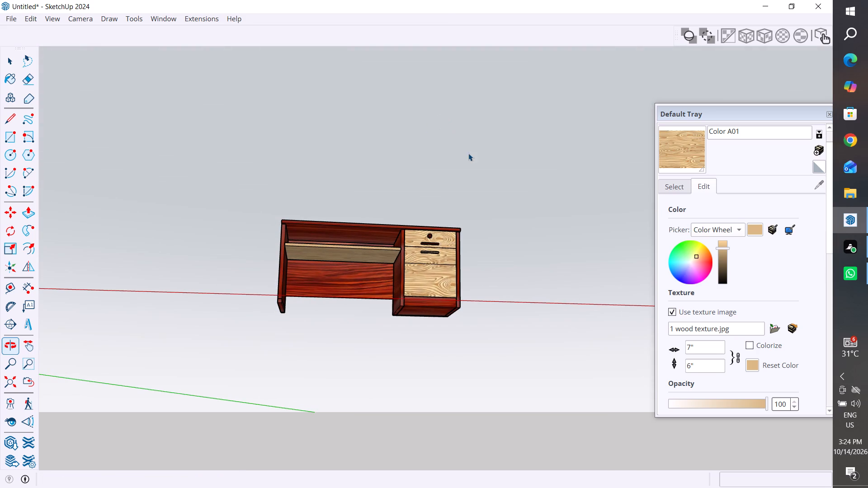
left_click_drag(529, 184, 500, 211)
middle_click_drag(255, 332, 538, 332)
scroll(347, 306, "up", 8)
middle_click_drag(374, 268, 436, 293)
left_click(451, 300)
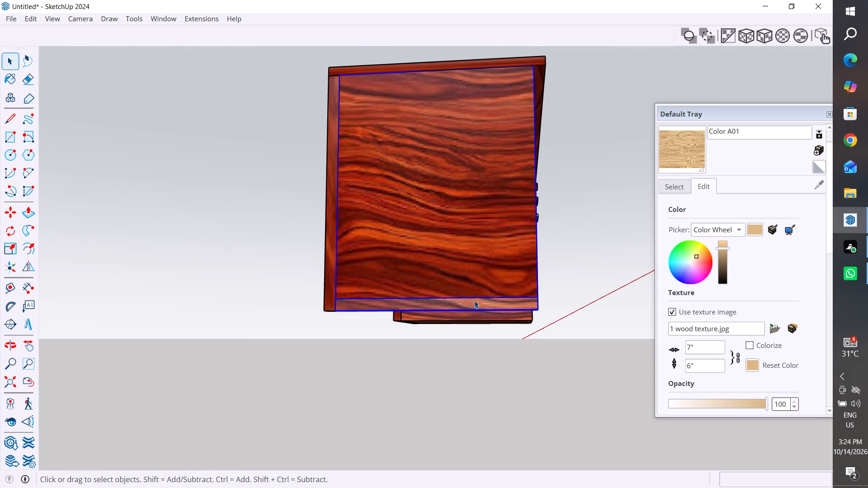
middle_click_drag(548, 309, 454, 377)
left_click(395, 359)
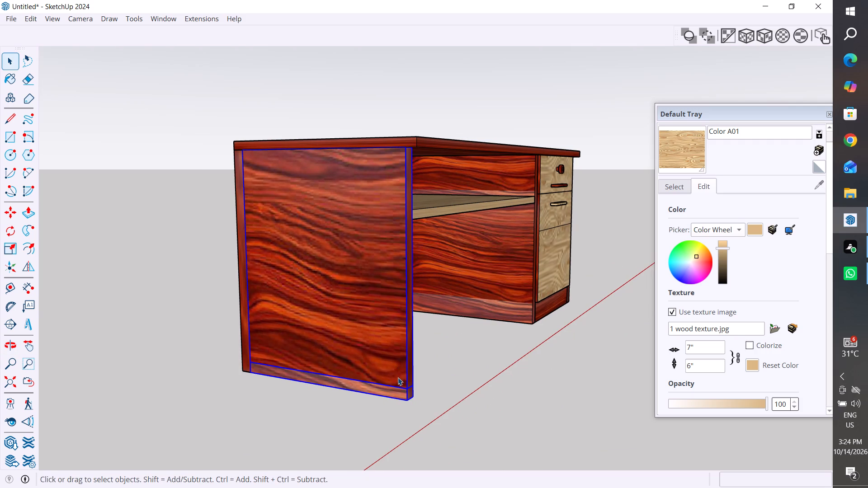
left_click(400, 387)
right_click(392, 355)
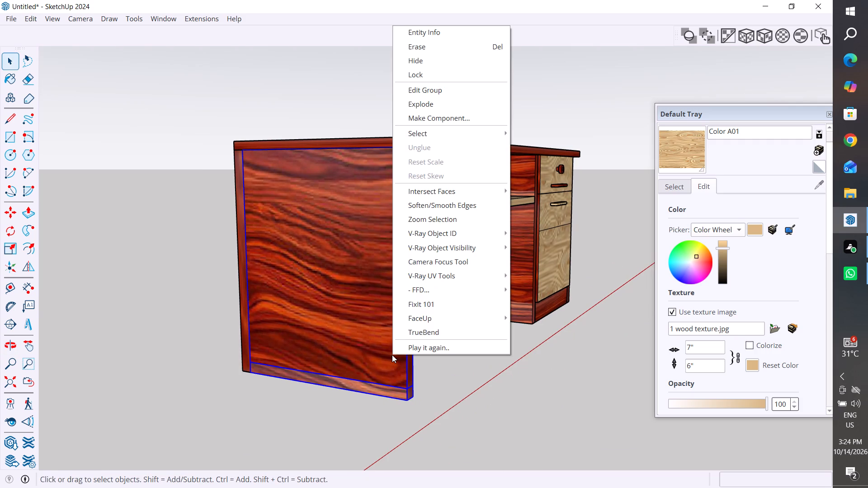
left_click(507, 399)
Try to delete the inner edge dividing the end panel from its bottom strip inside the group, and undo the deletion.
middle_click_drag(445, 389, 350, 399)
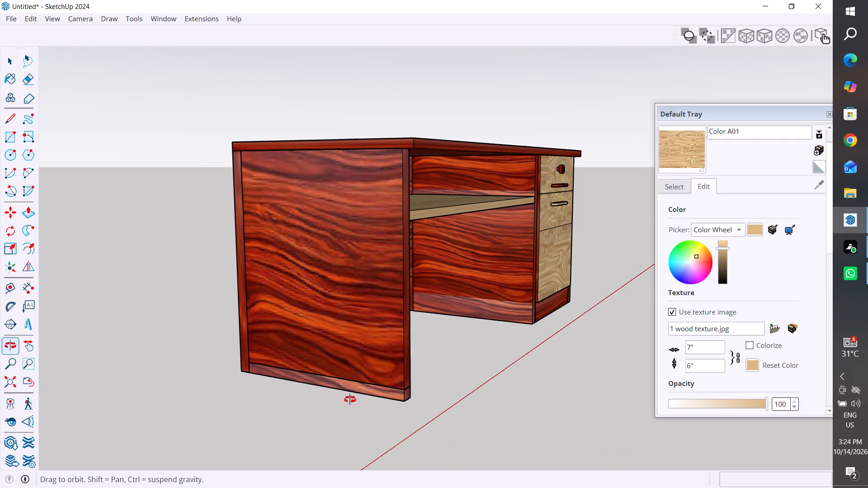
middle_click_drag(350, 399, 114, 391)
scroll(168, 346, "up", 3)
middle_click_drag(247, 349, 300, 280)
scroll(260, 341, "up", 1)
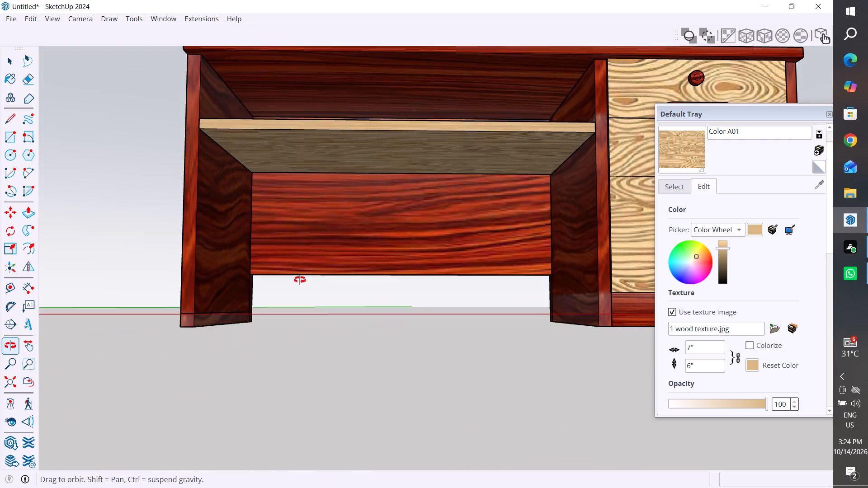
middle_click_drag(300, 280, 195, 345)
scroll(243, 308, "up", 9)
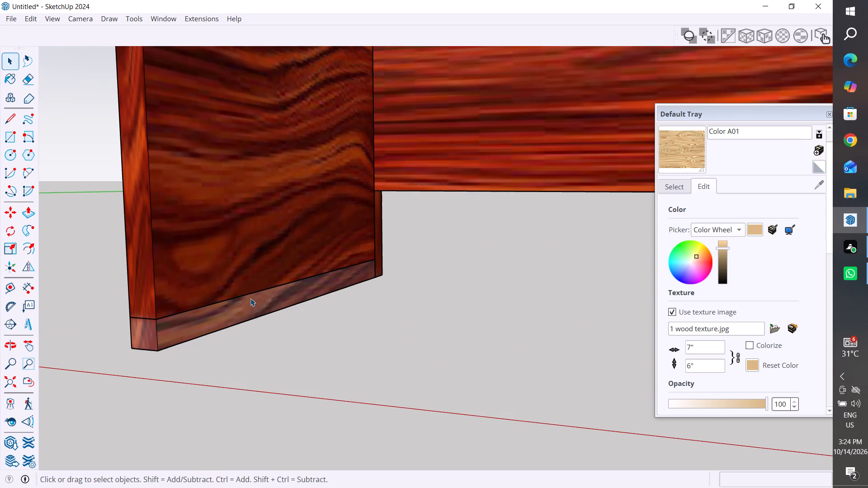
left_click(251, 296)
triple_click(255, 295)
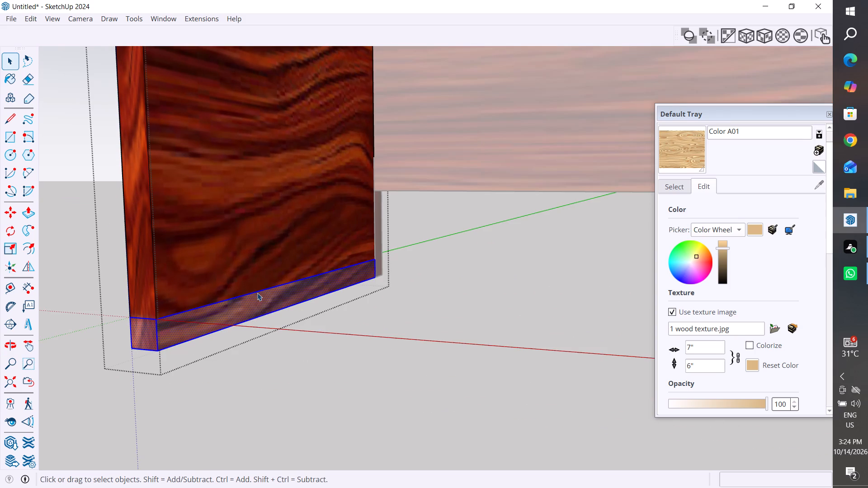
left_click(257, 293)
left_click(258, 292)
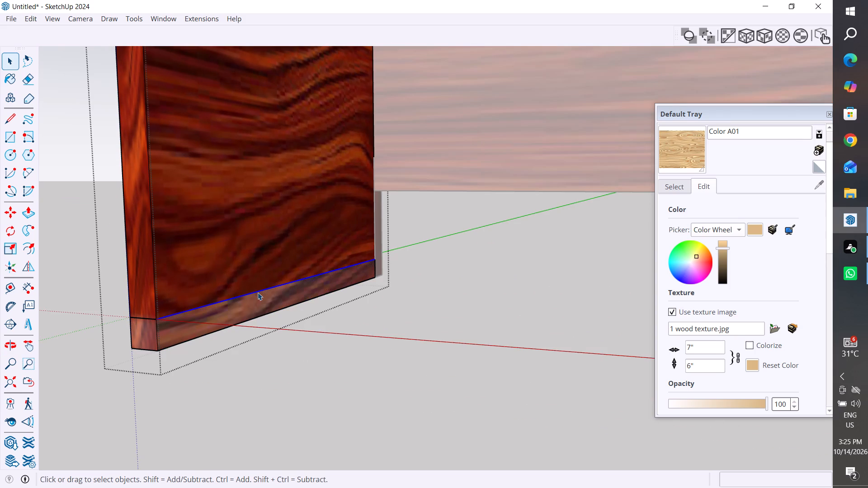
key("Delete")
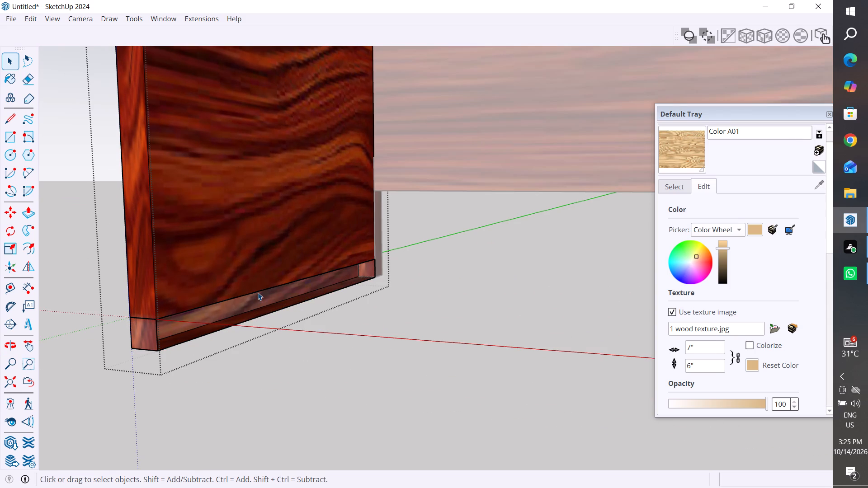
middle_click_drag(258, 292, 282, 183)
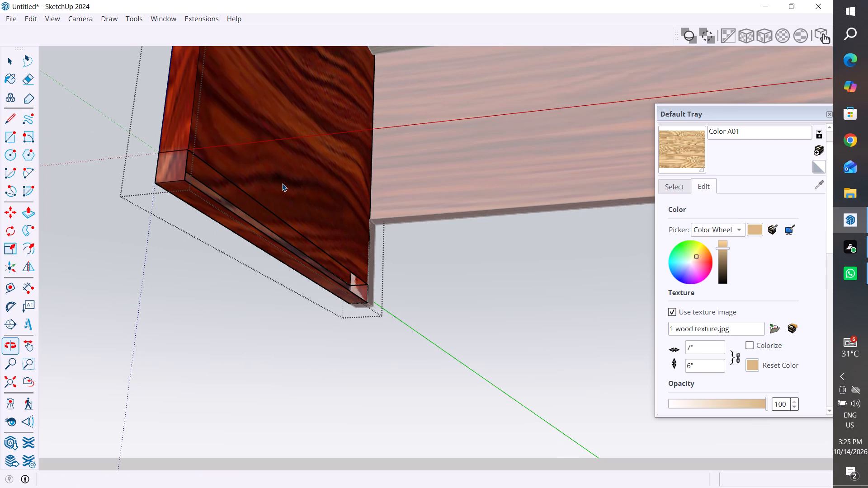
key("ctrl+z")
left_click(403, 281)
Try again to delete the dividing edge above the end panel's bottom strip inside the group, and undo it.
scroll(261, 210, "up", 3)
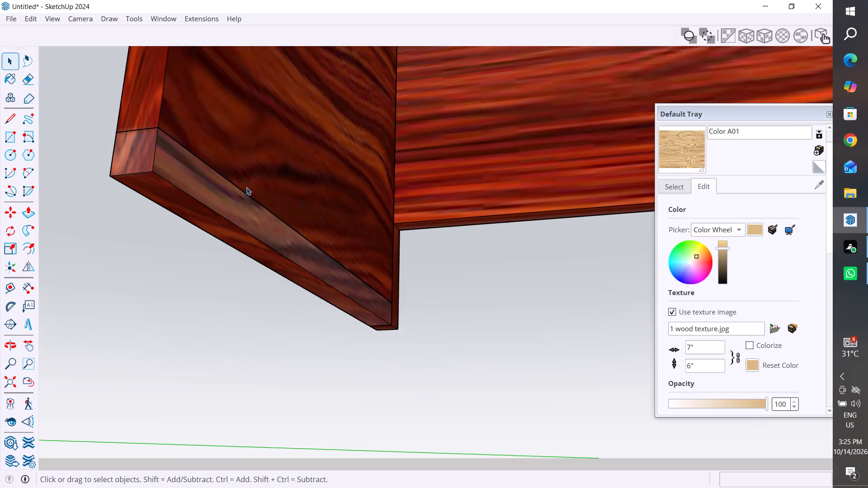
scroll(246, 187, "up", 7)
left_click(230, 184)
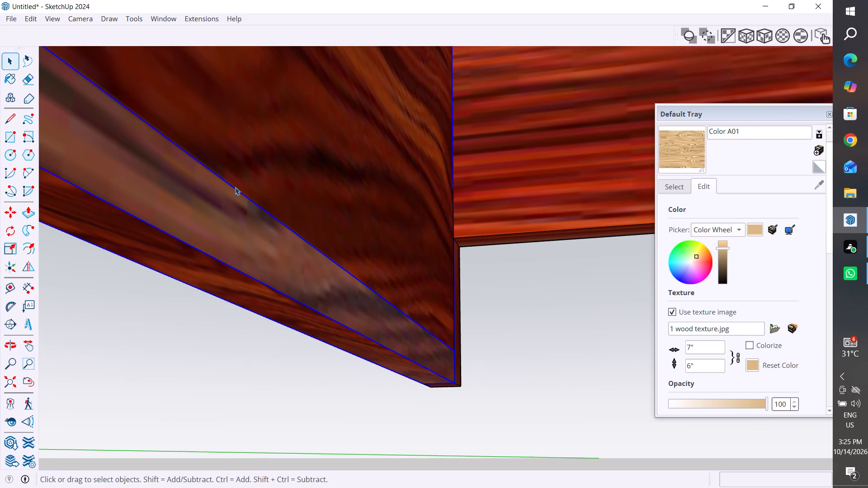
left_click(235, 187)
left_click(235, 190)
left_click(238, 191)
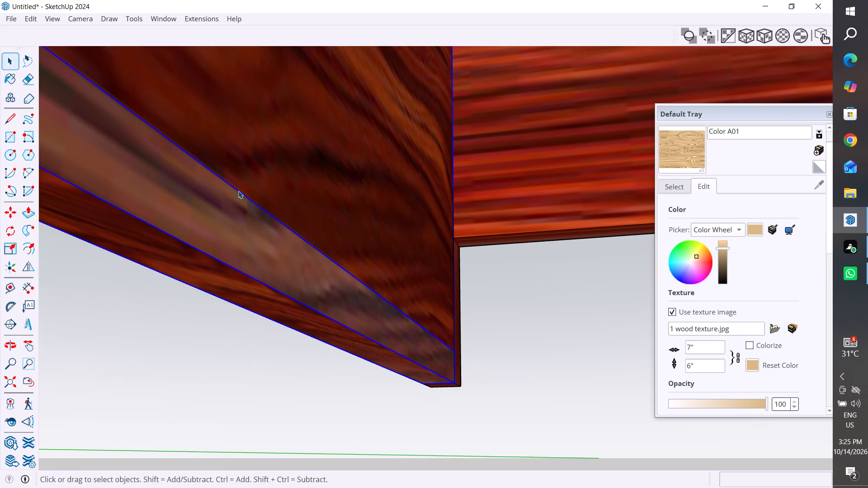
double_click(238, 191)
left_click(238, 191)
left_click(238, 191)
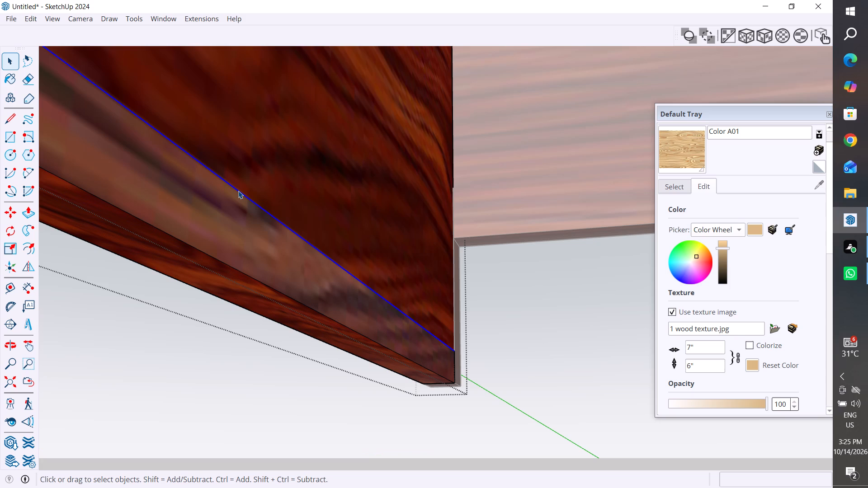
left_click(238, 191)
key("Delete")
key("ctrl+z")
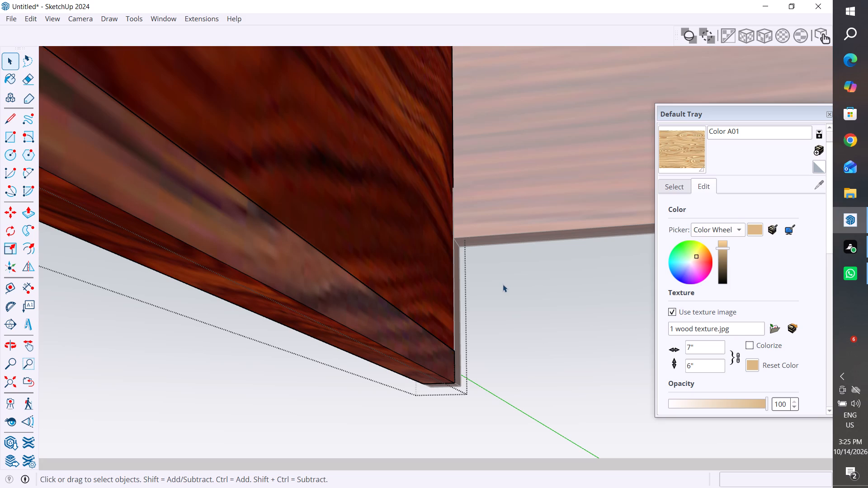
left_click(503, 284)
Examine the end panel opposite the drawer cabinet and its bottom strip from the front and outside.
scroll(484, 280, "down", 14)
middle_click_drag(483, 280, 545, 462)
middle_click_drag(403, 373, 565, 362)
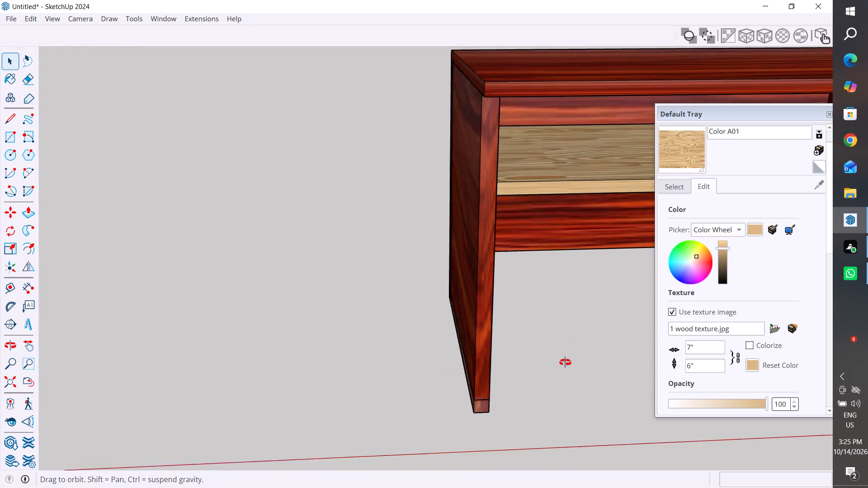
middle_click_drag(565, 362, 734, 336)
scroll(481, 343, "up", 4)
left_click(446, 385)
scroll(275, 365, "down", 14)
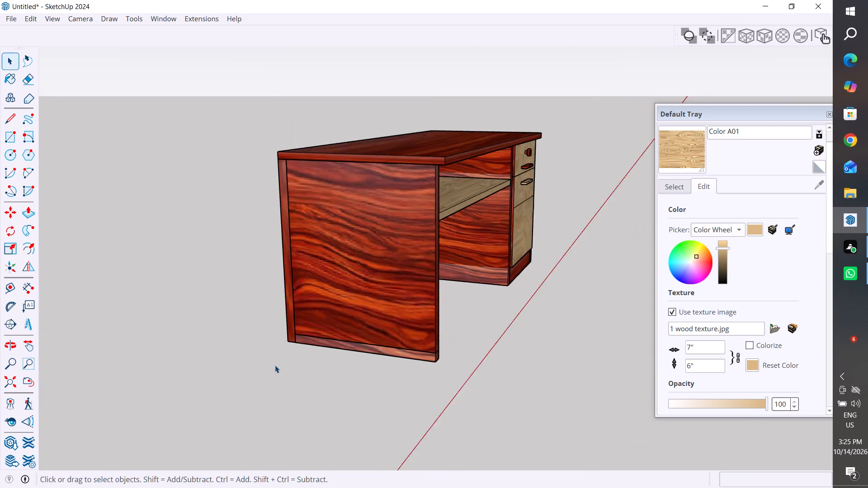
Select the whole desk with all its panels, shelf and drawers, and make it a single group.
middle_click_drag(434, 341, 128, 343)
left_click_drag(552, 169, 189, 374)
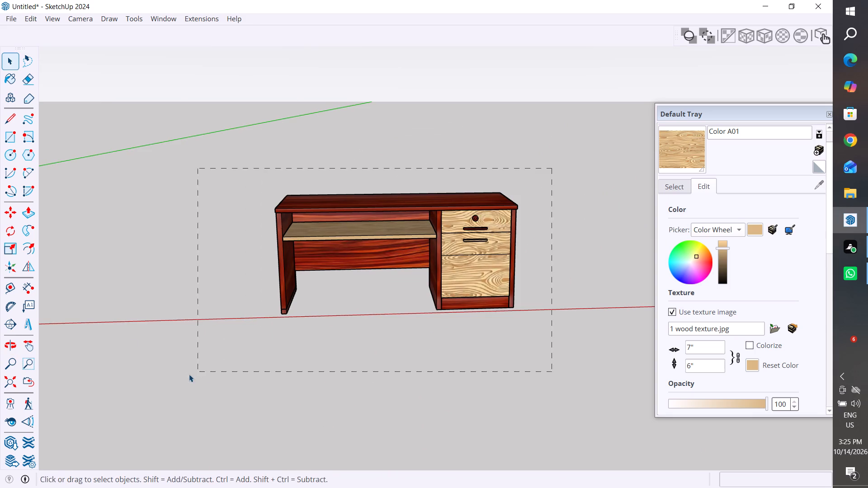
left_click_drag(189, 374, 188, 374)
right_click(454, 241)
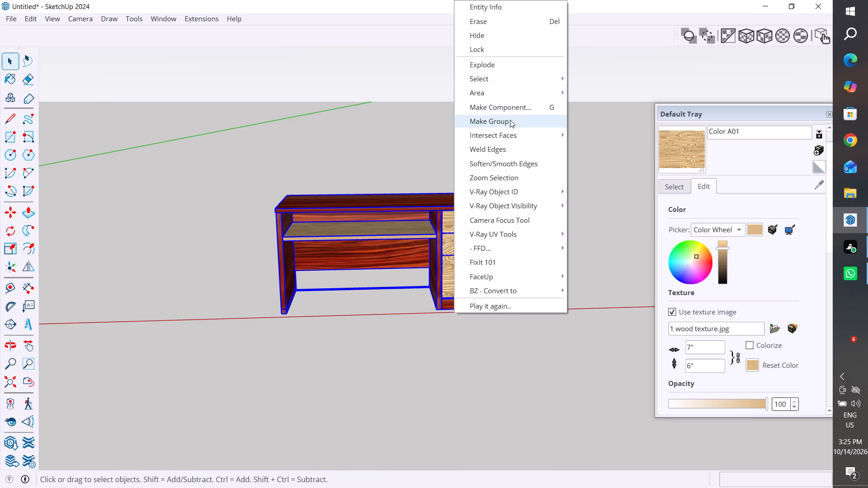
left_click(510, 120)
left_click(401, 334)
Show the Shape Bender toolbar.
scroll(502, 140, "down", 5)
middle_click_drag(495, 185, 495, 244)
scroll(467, 183, "up", 1)
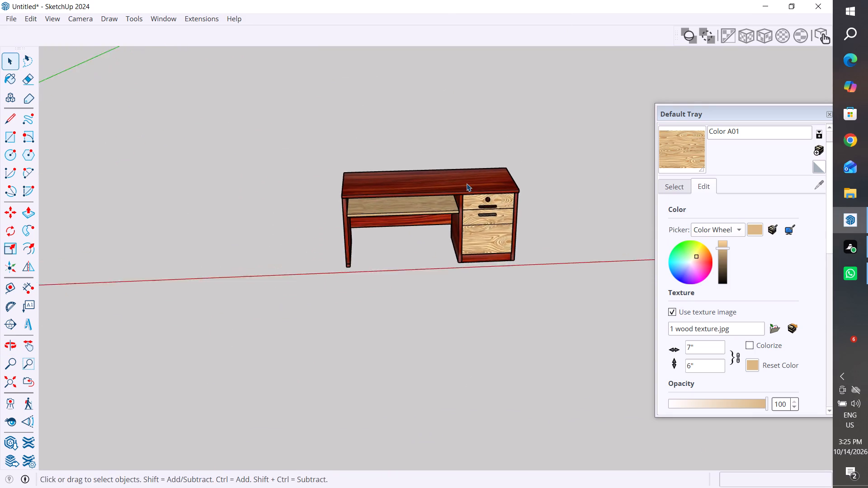
scroll(467, 183, "up", 3)
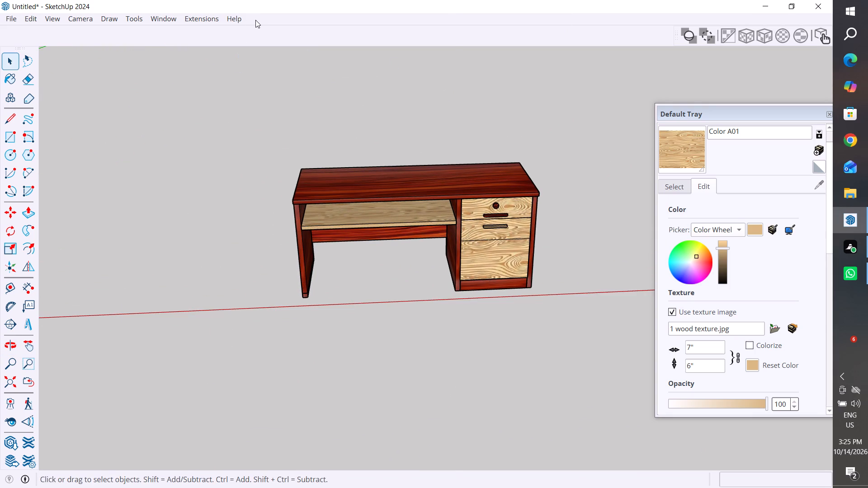
right_click(255, 20)
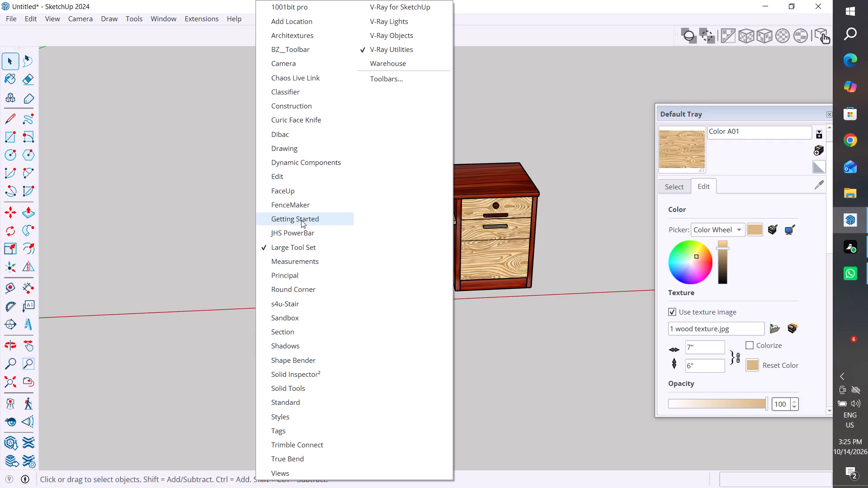
left_click(319, 362)
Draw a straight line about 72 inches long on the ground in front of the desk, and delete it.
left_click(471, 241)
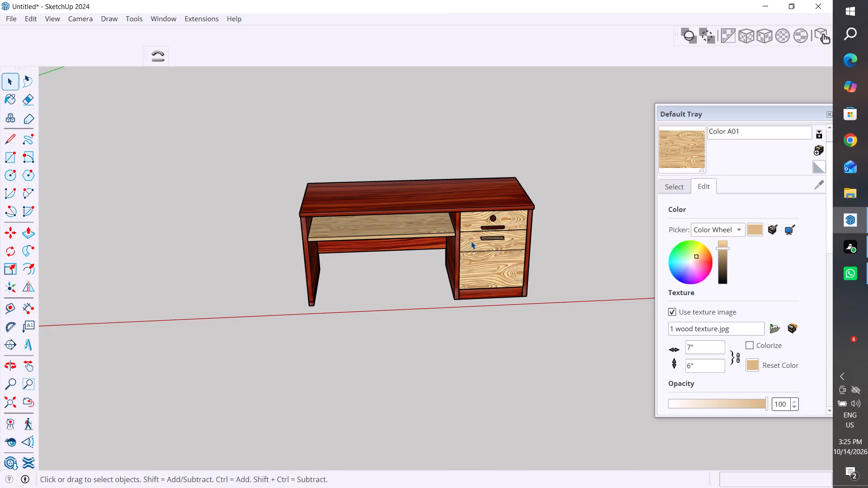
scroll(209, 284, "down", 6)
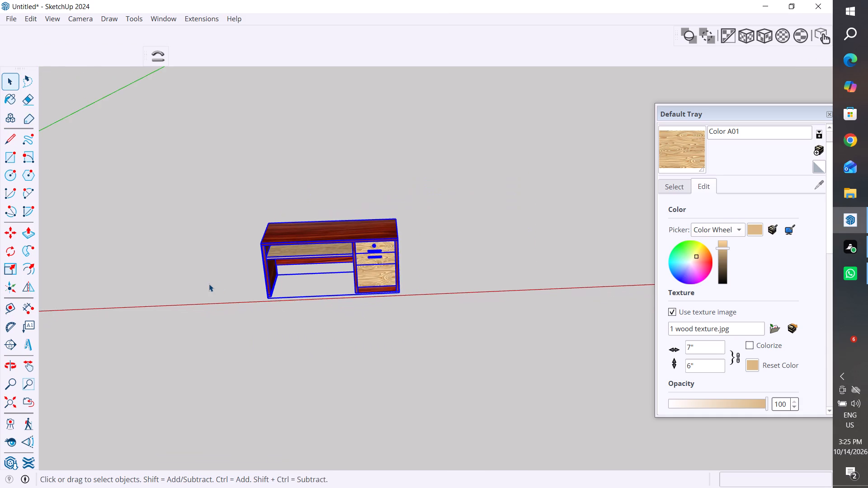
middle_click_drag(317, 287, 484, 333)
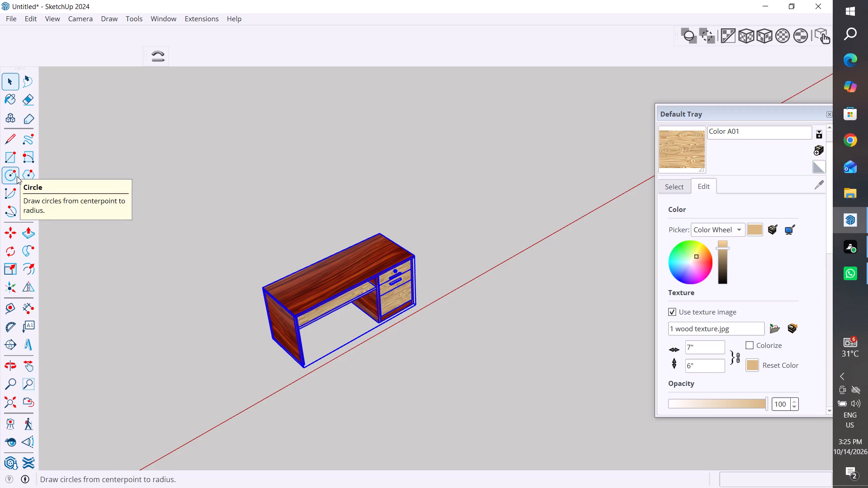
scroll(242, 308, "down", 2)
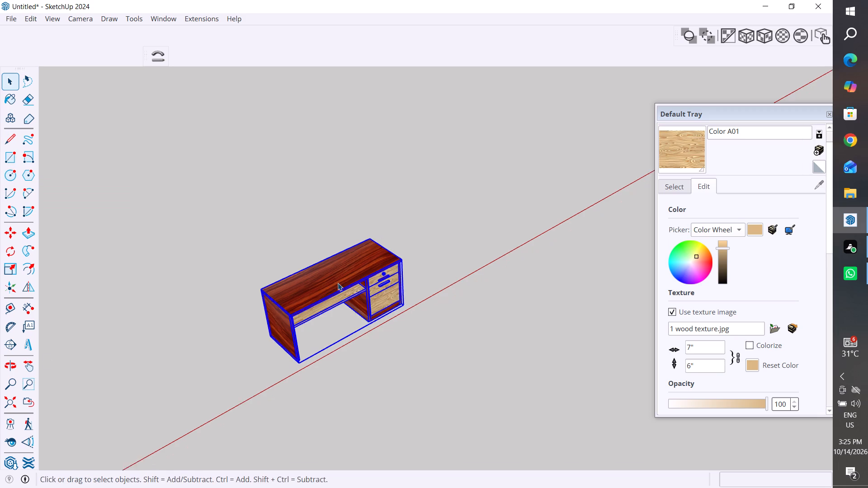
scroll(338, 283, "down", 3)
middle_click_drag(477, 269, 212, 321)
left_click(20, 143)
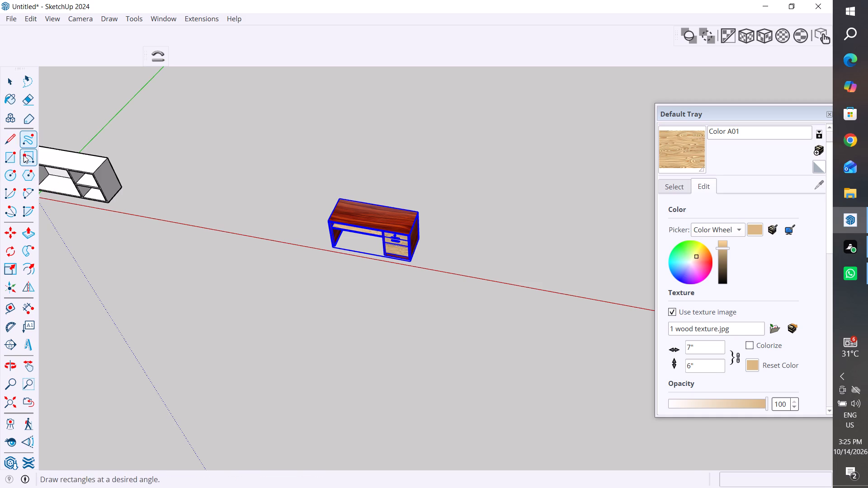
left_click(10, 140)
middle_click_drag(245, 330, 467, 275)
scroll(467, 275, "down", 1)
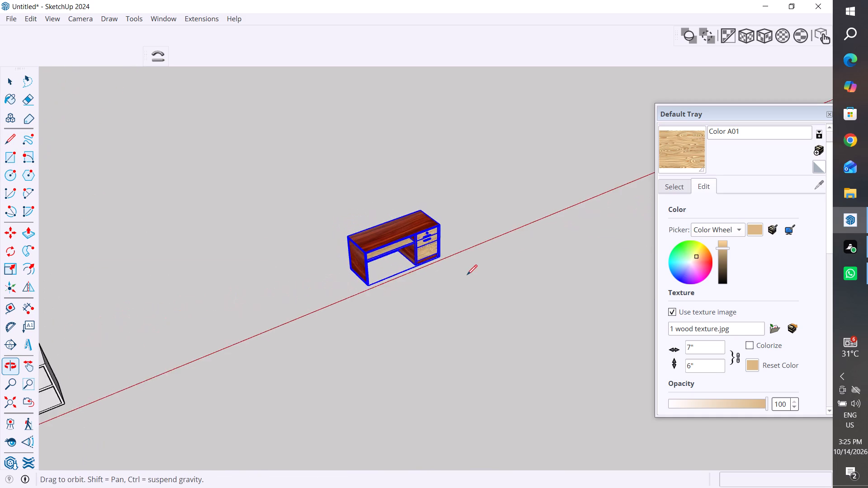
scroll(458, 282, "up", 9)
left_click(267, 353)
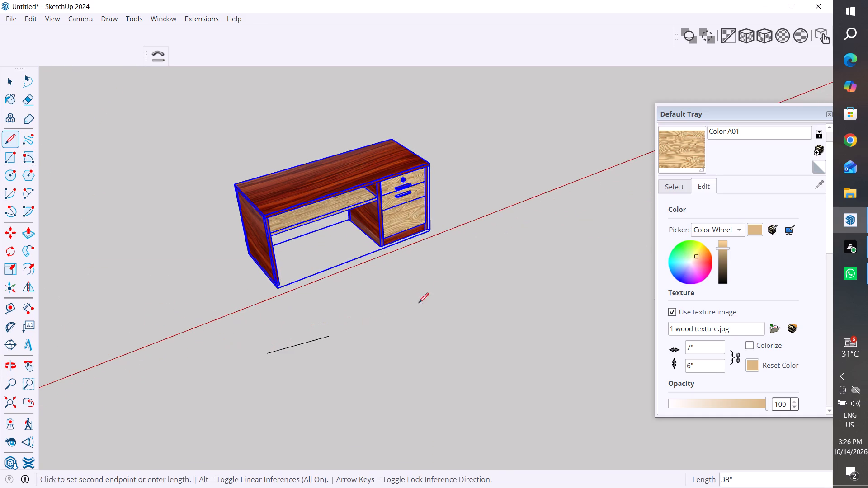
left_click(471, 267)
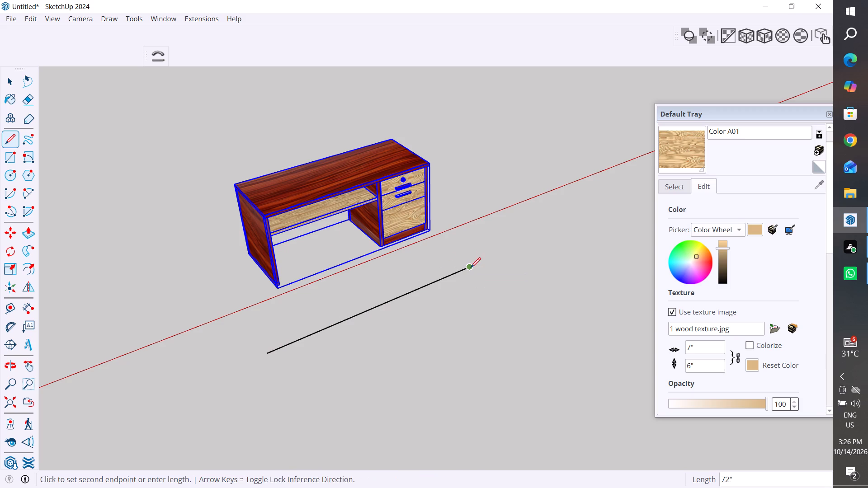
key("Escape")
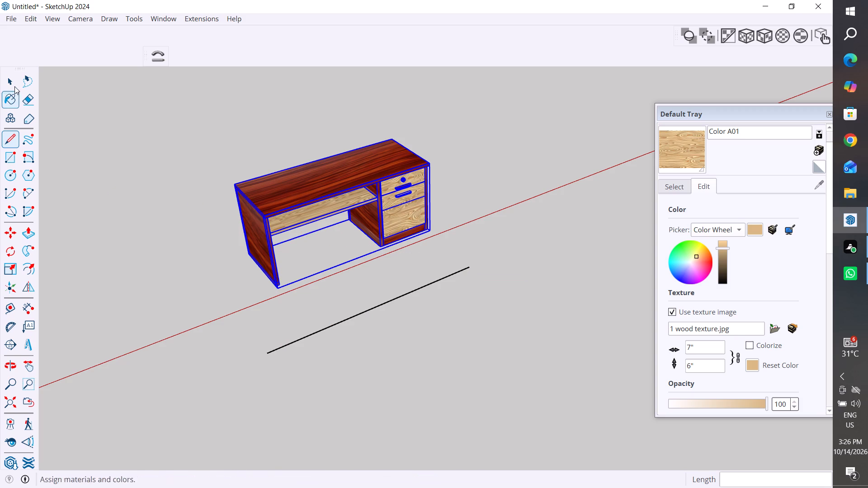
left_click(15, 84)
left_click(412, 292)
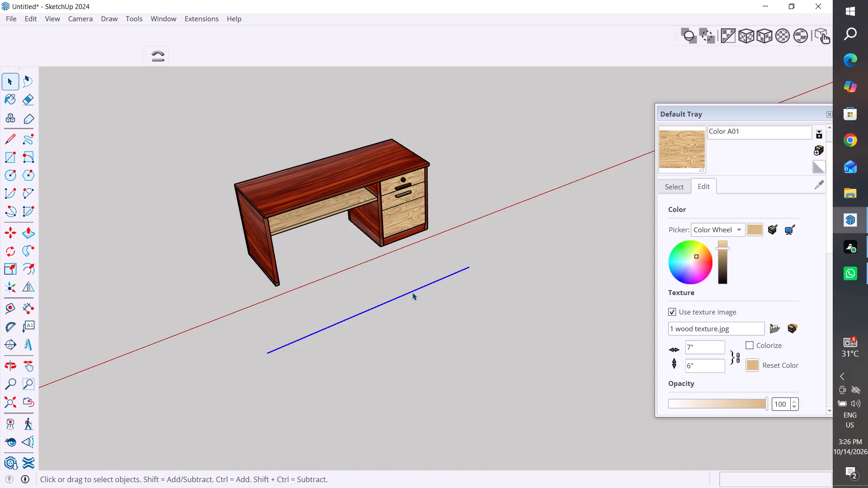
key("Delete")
Draw a straight line parallel to the red axis on the ground, close in front of the desk and slightly longer than it.
left_click(11, 134)
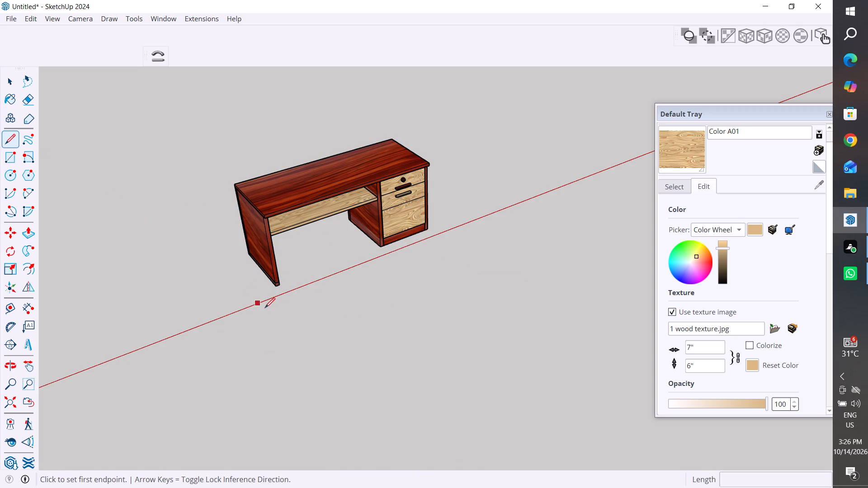
scroll(276, 316, "up", 3)
left_click(253, 318)
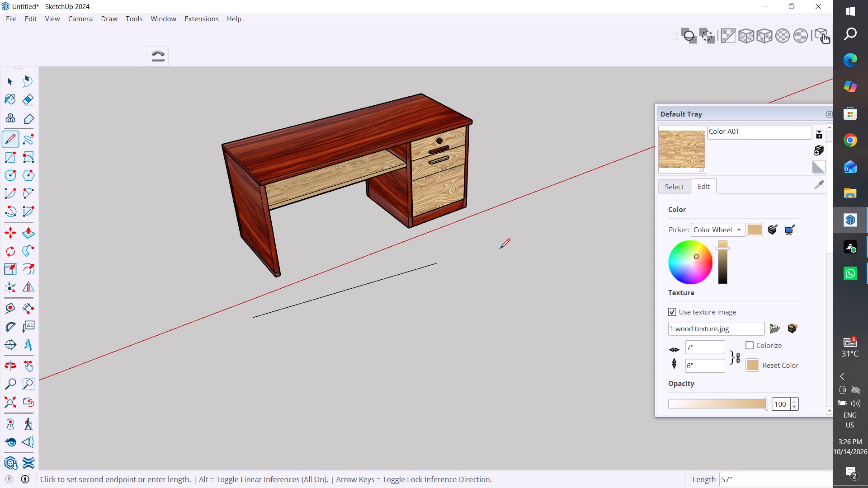
left_click(526, 212)
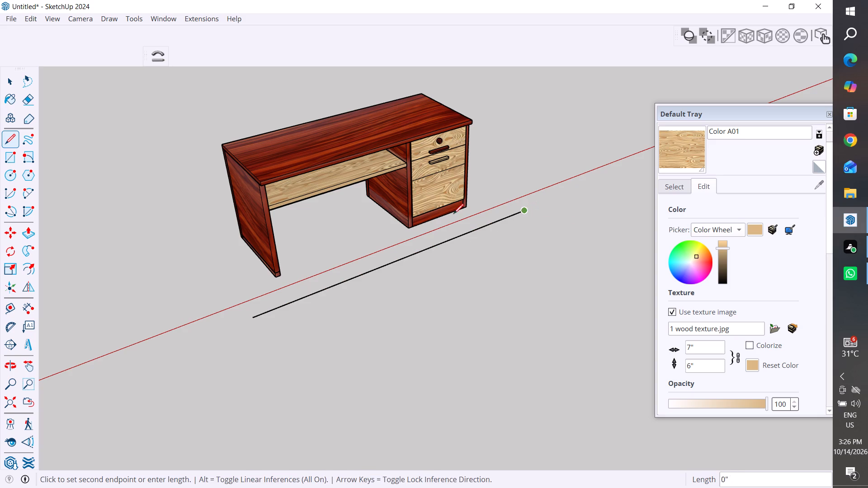
left_click(13, 78)
left_click(150, 200)
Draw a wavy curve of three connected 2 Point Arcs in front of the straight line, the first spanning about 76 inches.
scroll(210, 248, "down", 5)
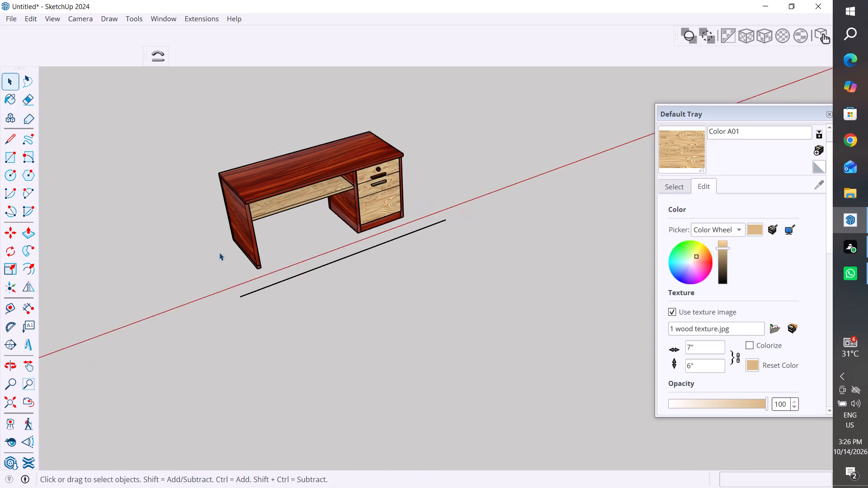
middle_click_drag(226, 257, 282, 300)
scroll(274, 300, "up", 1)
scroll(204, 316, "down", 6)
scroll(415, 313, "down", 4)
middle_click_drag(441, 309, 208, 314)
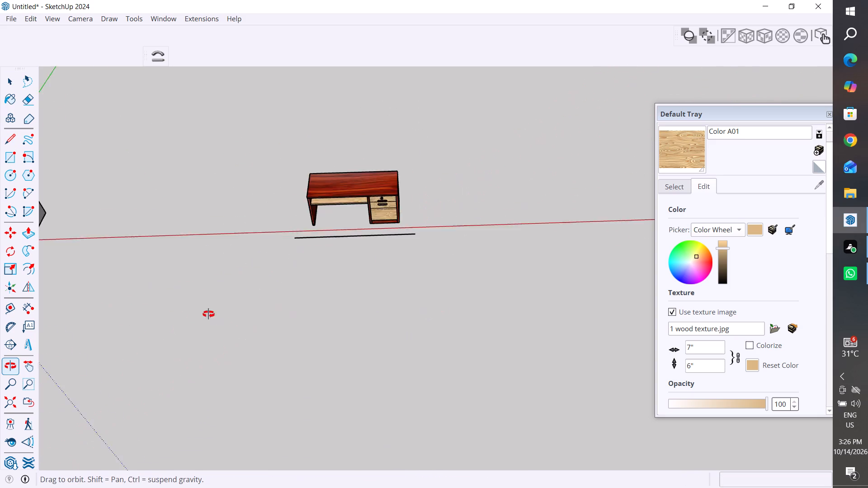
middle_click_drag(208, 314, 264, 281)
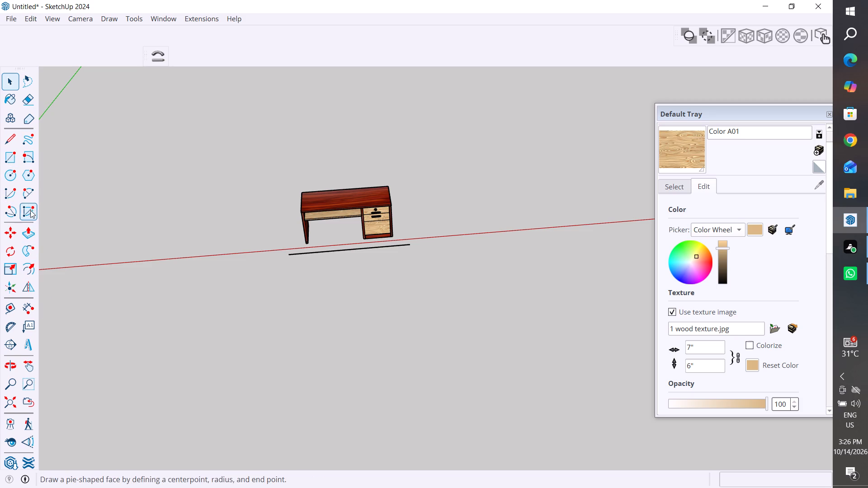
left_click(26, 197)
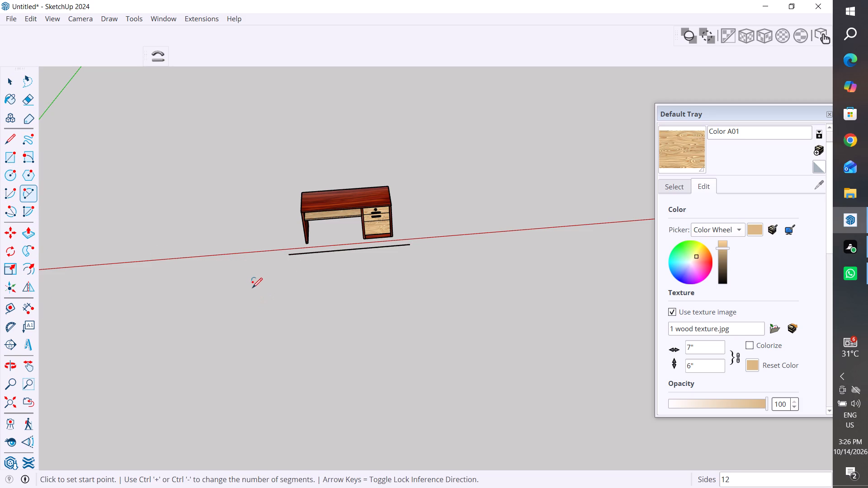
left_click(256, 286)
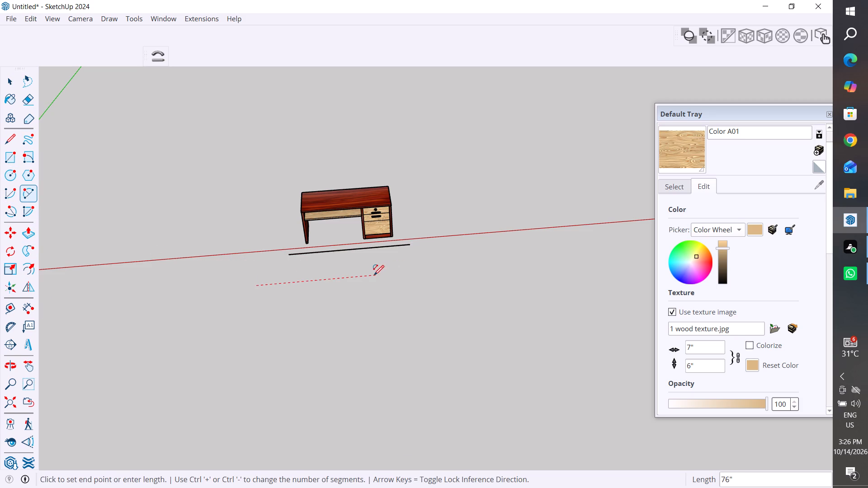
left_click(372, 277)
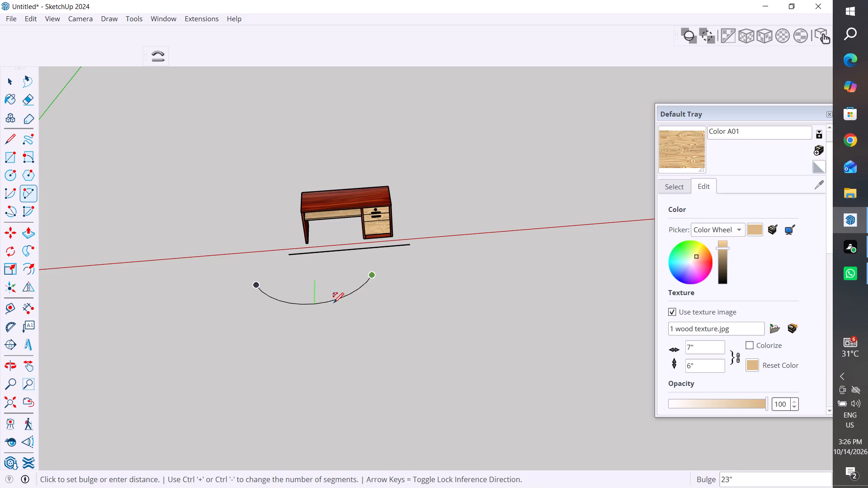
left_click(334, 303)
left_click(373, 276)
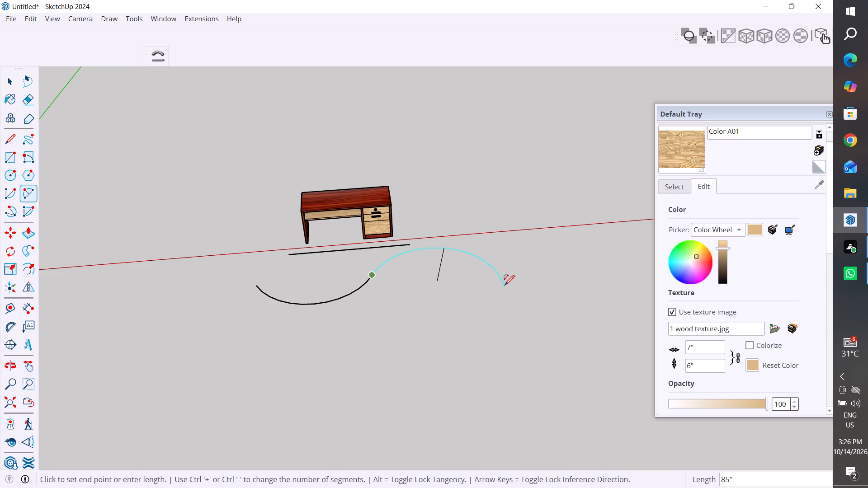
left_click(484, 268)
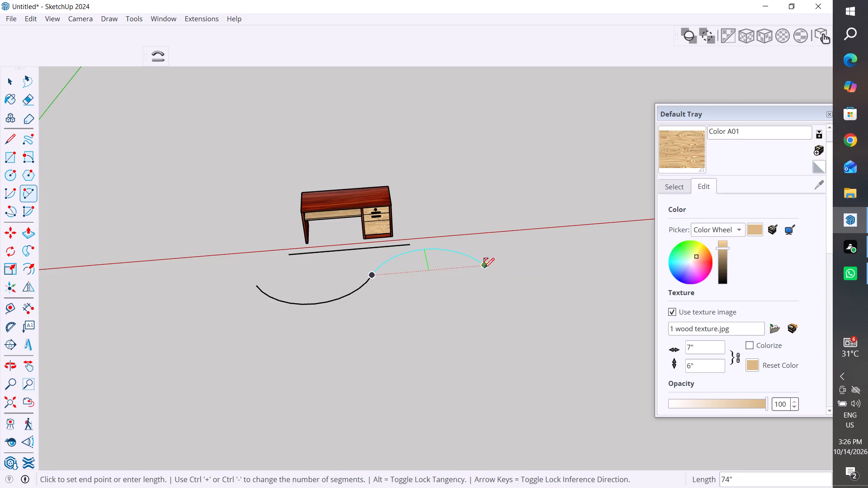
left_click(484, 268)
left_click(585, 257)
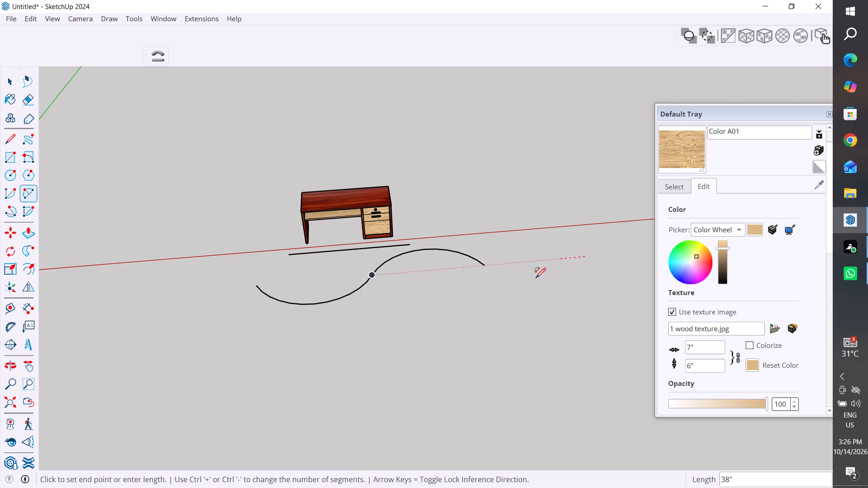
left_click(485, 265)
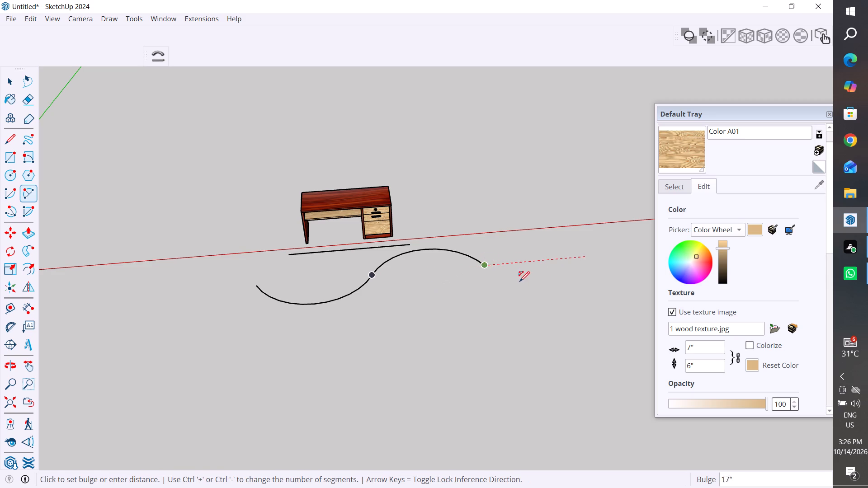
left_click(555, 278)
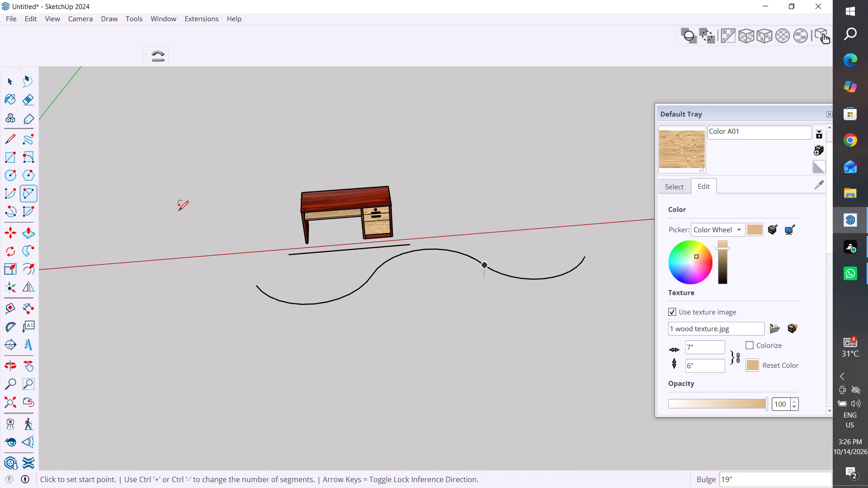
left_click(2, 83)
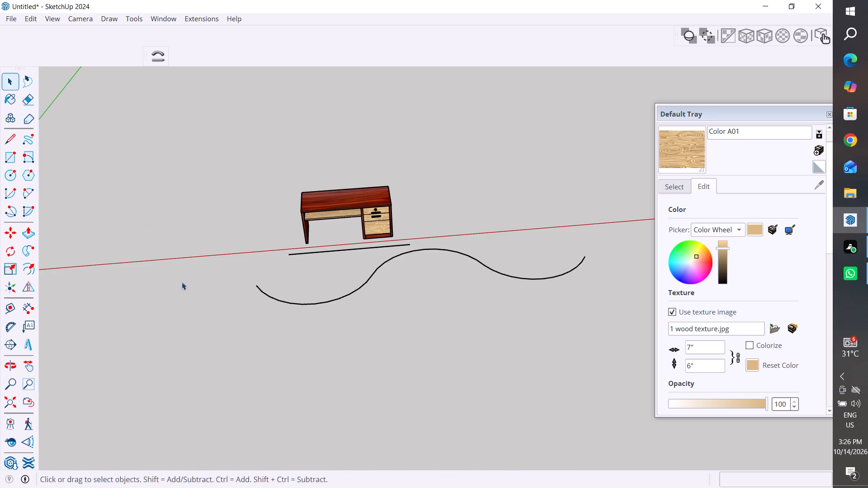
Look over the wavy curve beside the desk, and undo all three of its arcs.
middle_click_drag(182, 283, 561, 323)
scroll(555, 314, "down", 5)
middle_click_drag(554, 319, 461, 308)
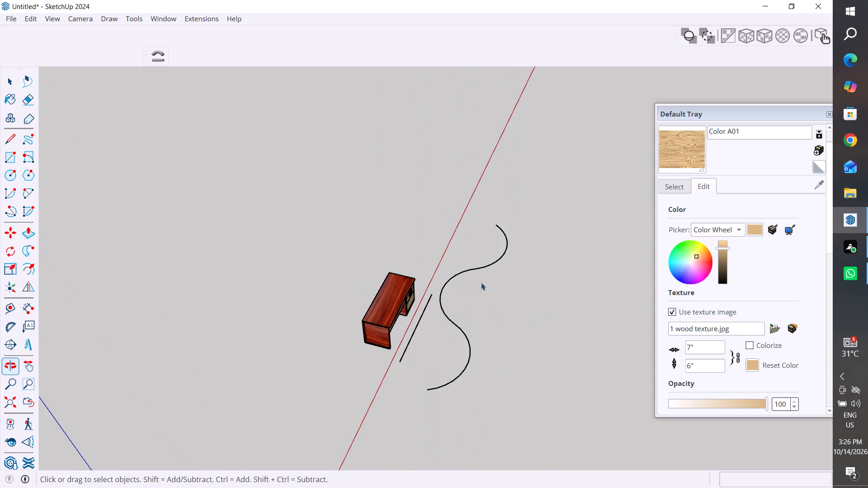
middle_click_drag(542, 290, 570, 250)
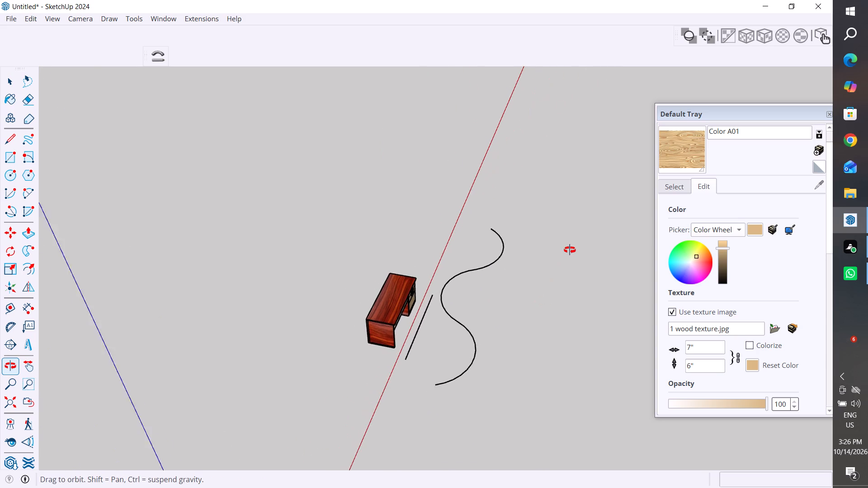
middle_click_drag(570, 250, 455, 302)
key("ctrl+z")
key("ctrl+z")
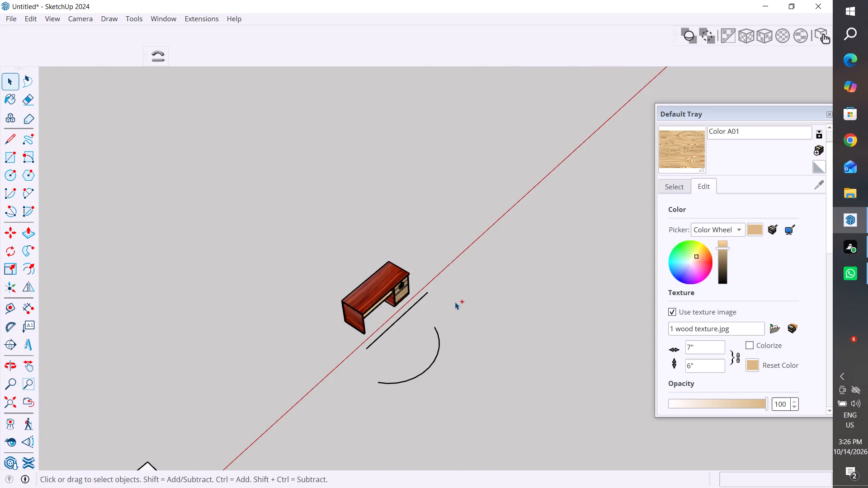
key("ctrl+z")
Draw a wavy curve of three connected 2 Point Arcs in front of the straight line, the first spanning about 24 inches with about 9-inch bulge.
middle_click_drag(497, 336, 306, 339, "ctrl")
scroll(405, 318, "up", 7)
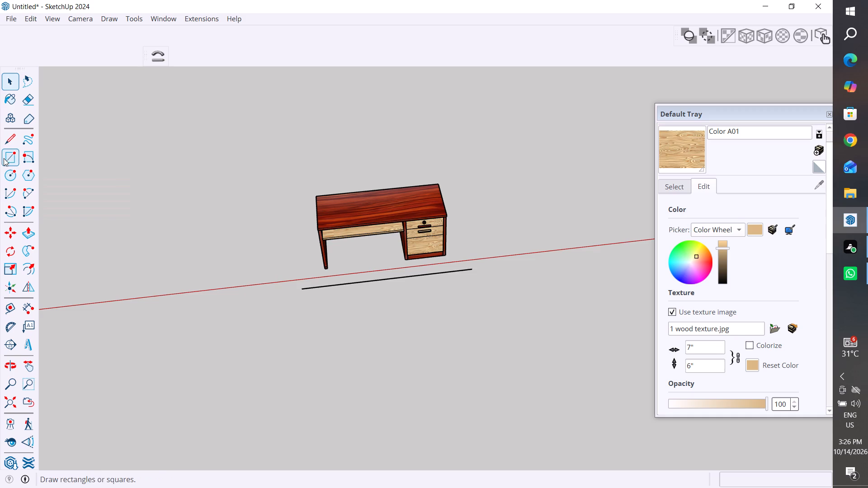
left_click(30, 194)
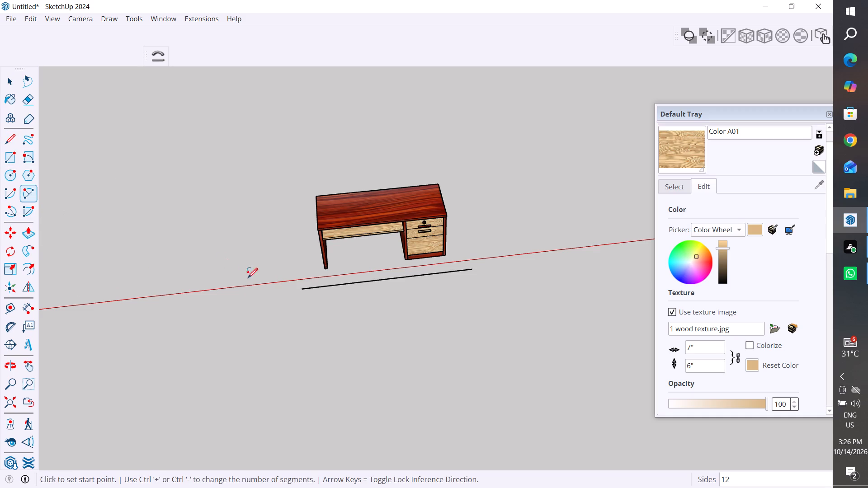
left_click(285, 315)
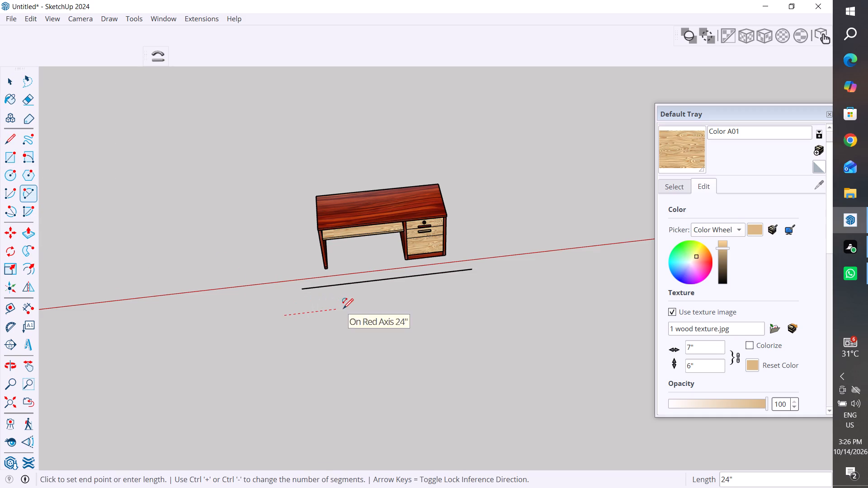
left_click(343, 309)
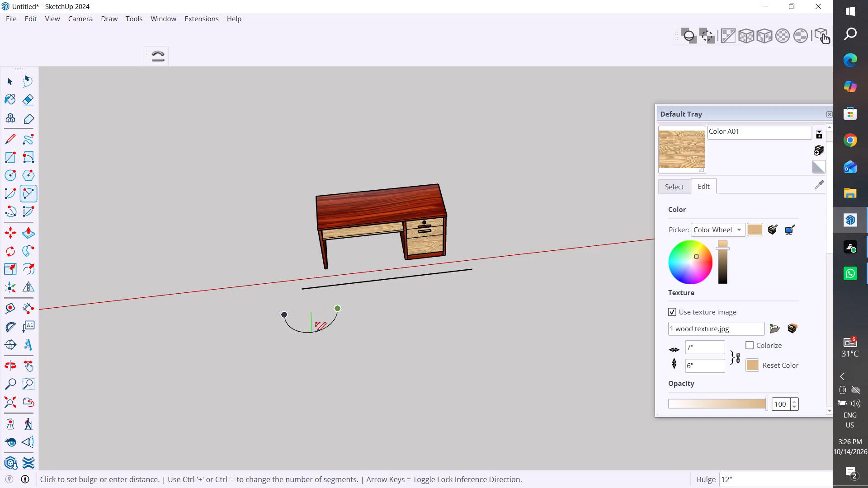
middle_click_drag(309, 328, 573, 279)
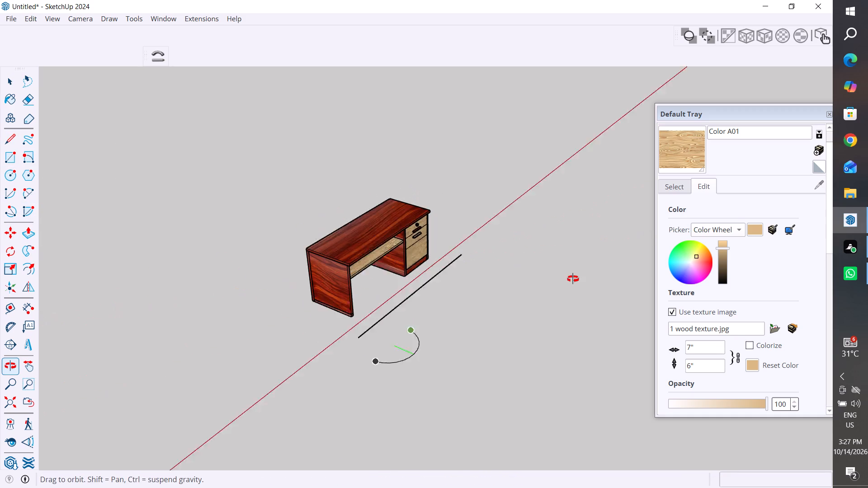
middle_click_drag(573, 279, 577, 280)
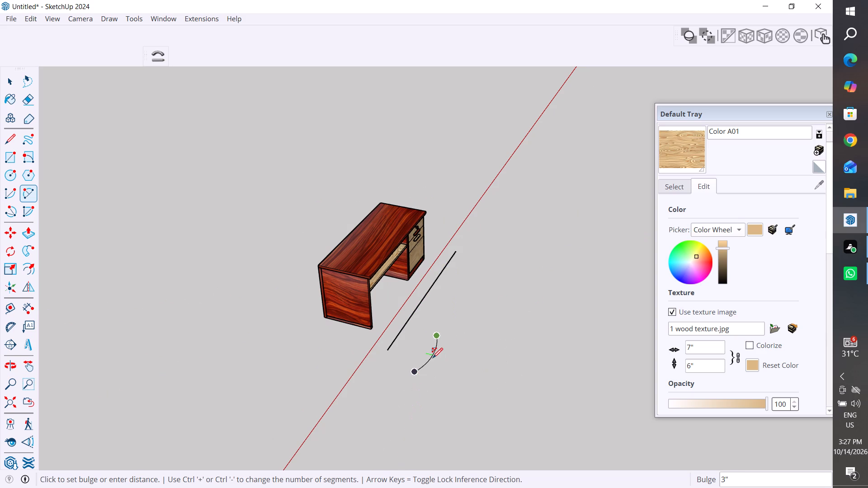
left_click(446, 358)
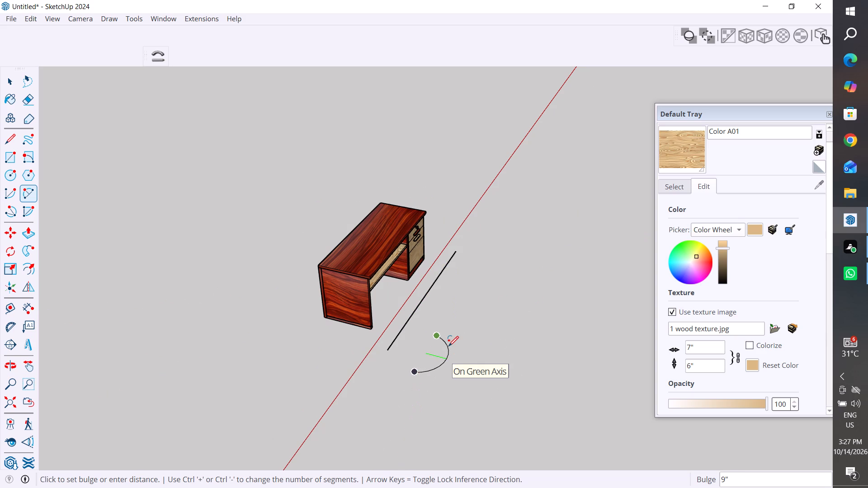
left_click(438, 333)
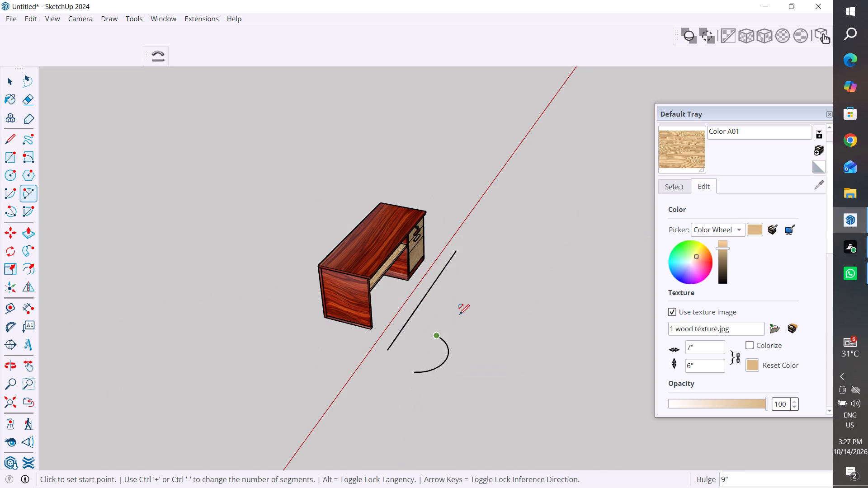
left_click(462, 308)
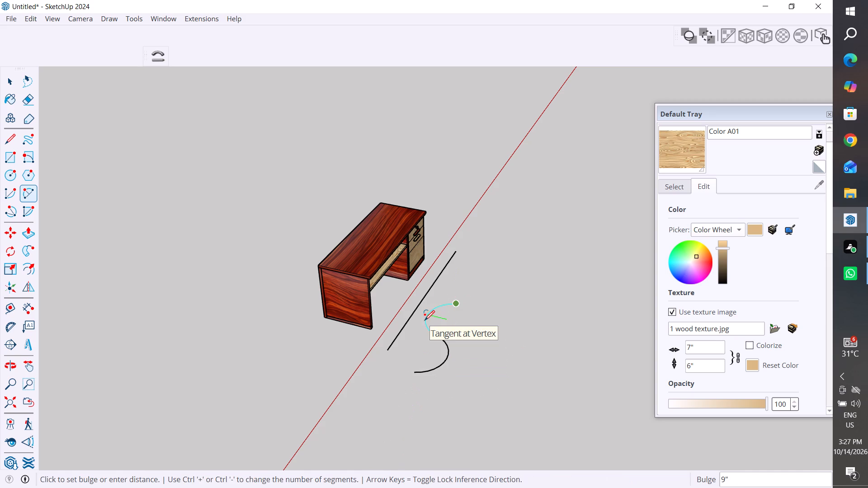
left_click(425, 320)
left_click(457, 302)
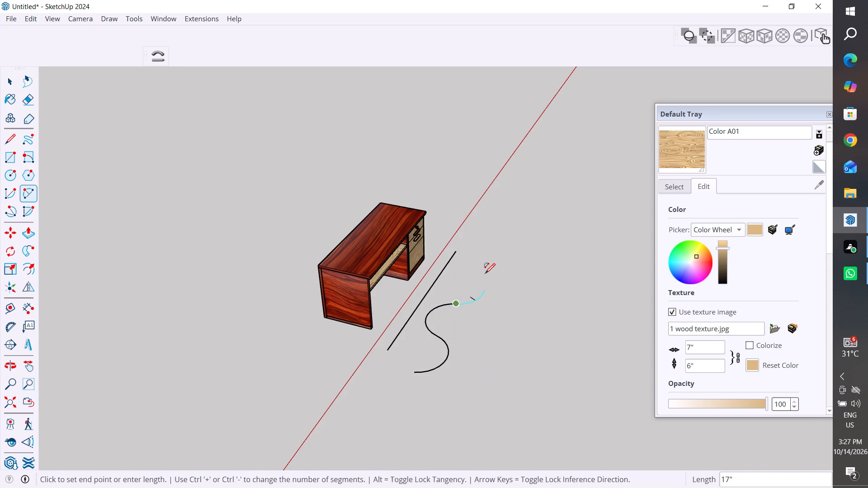
left_click(485, 273)
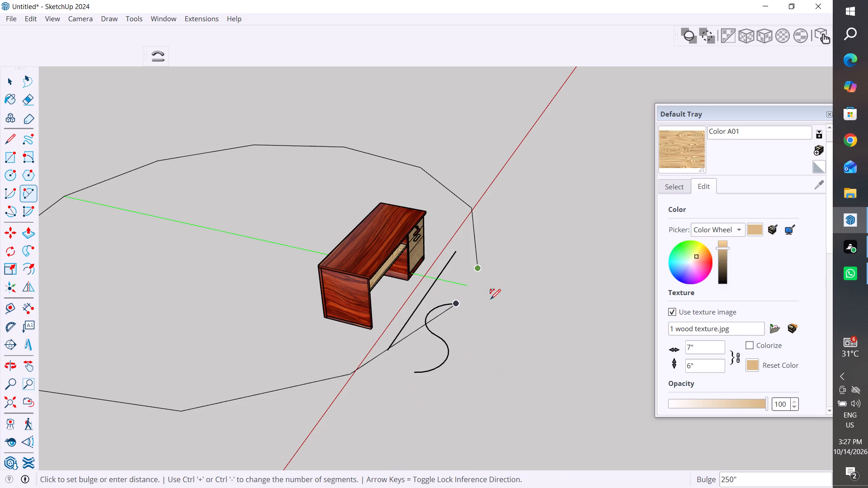
left_click(484, 294)
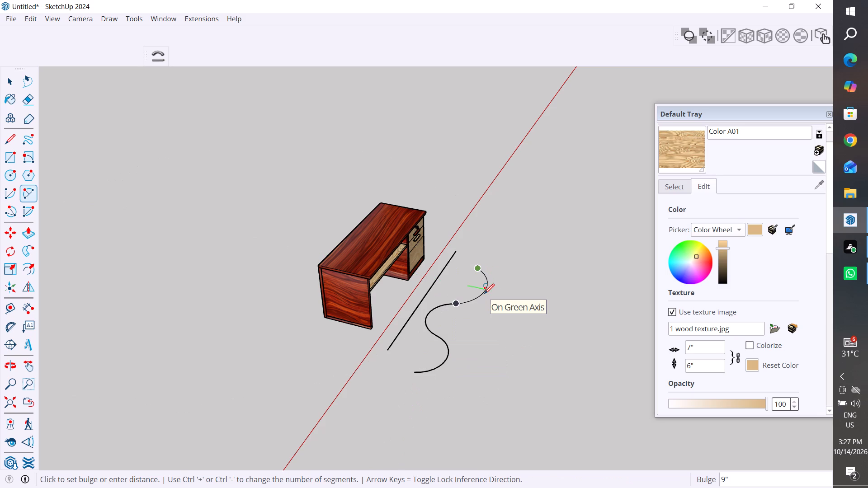
left_click(15, 80)
Weld the three connected arcs of the wavy curve into a single curve.
scroll(328, 375, "down", 2)
middle_click_drag(328, 375, 481, 353)
middle_click_drag(557, 328, 399, 361)
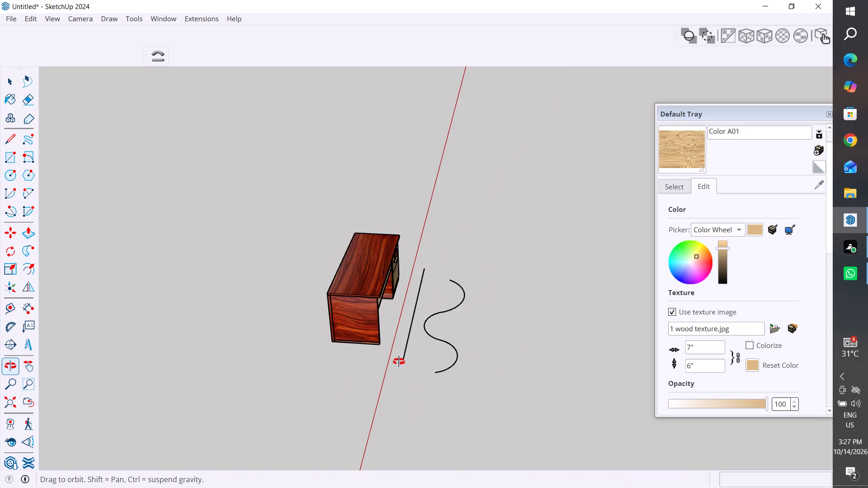
middle_click_drag(399, 361, 488, 352)
left_click_drag(526, 241, 431, 388)
right_click(448, 343)
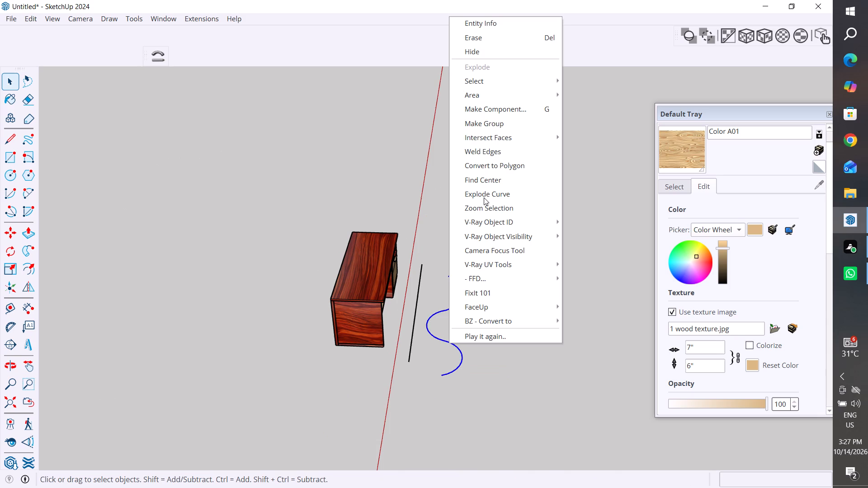
left_click(509, 149)
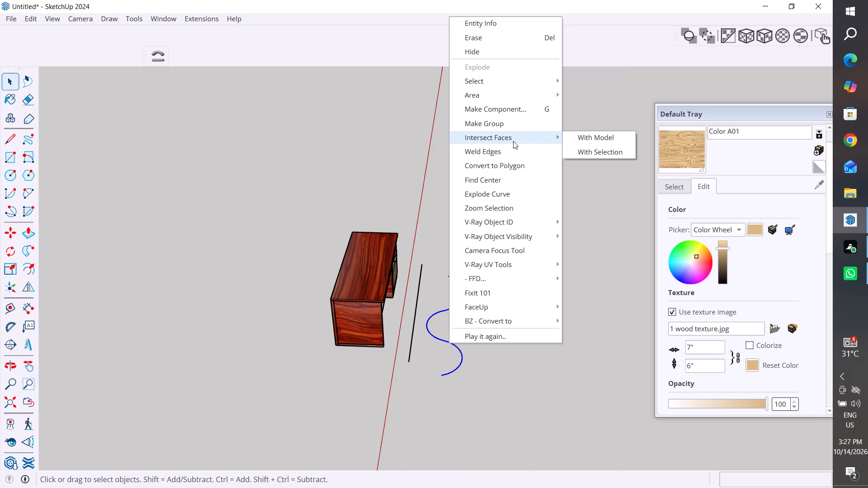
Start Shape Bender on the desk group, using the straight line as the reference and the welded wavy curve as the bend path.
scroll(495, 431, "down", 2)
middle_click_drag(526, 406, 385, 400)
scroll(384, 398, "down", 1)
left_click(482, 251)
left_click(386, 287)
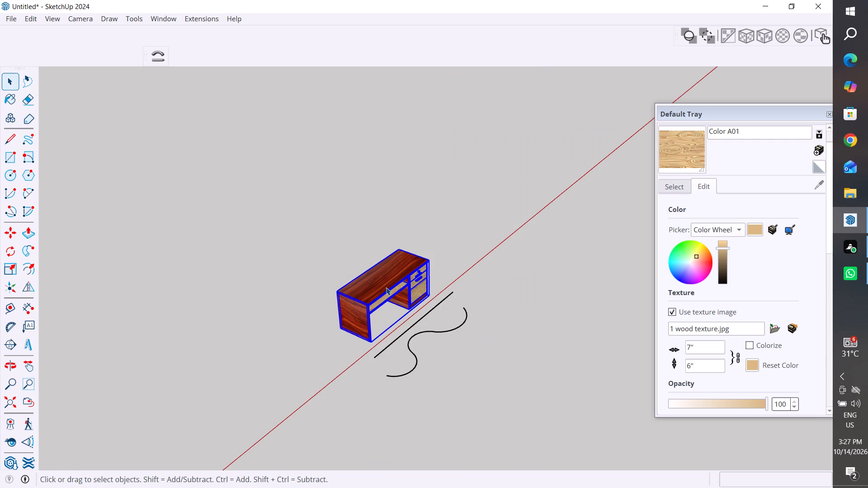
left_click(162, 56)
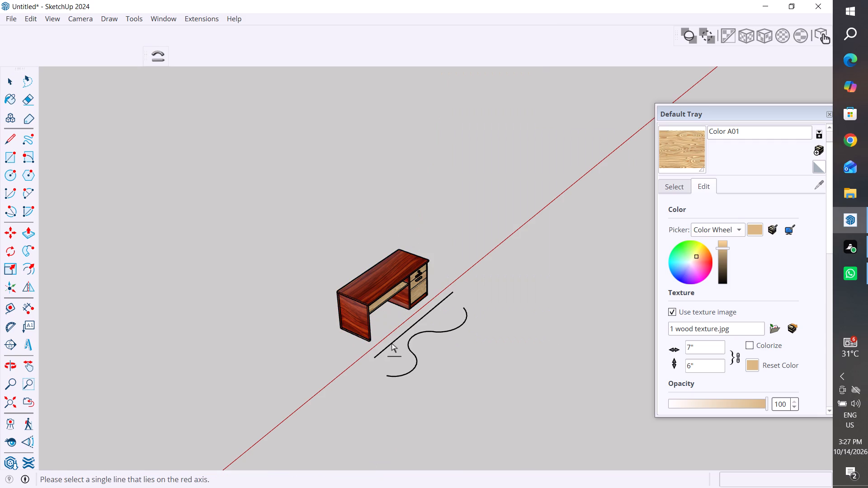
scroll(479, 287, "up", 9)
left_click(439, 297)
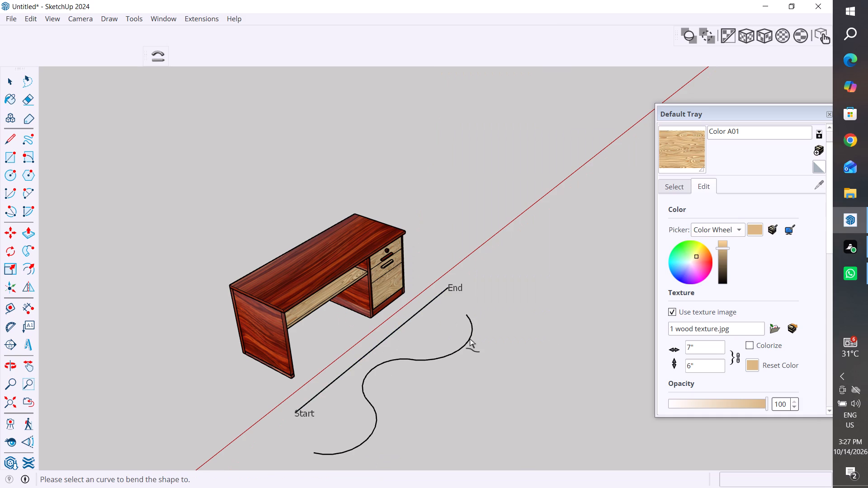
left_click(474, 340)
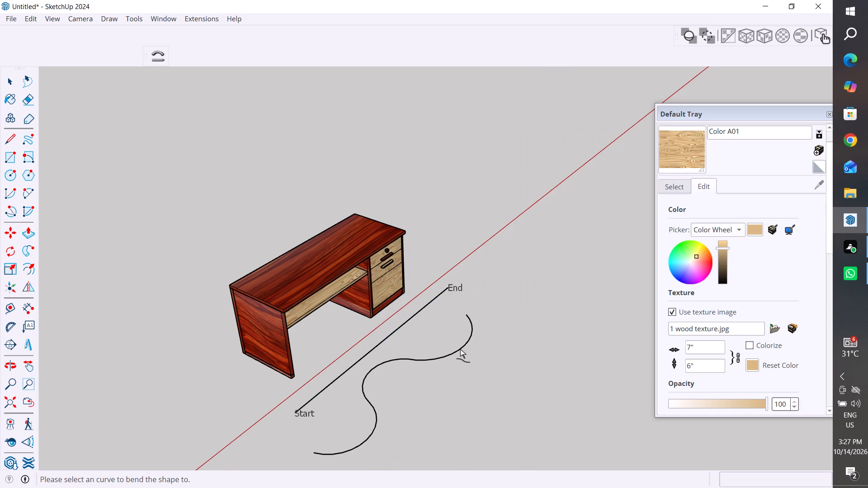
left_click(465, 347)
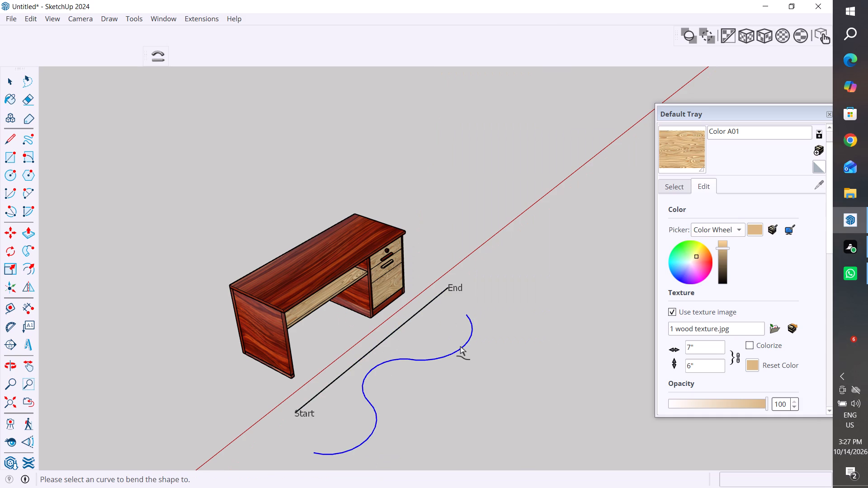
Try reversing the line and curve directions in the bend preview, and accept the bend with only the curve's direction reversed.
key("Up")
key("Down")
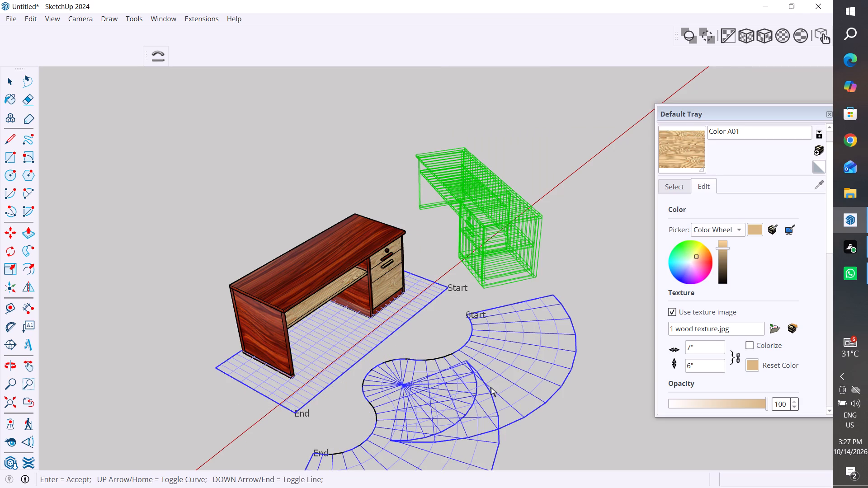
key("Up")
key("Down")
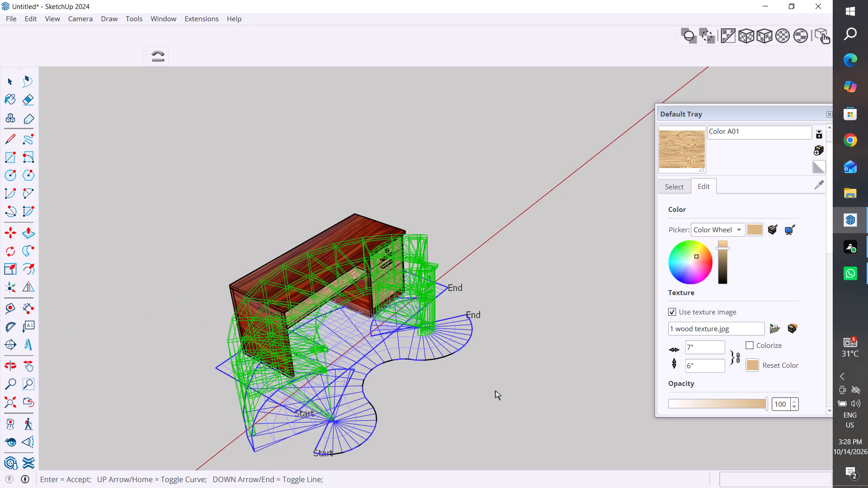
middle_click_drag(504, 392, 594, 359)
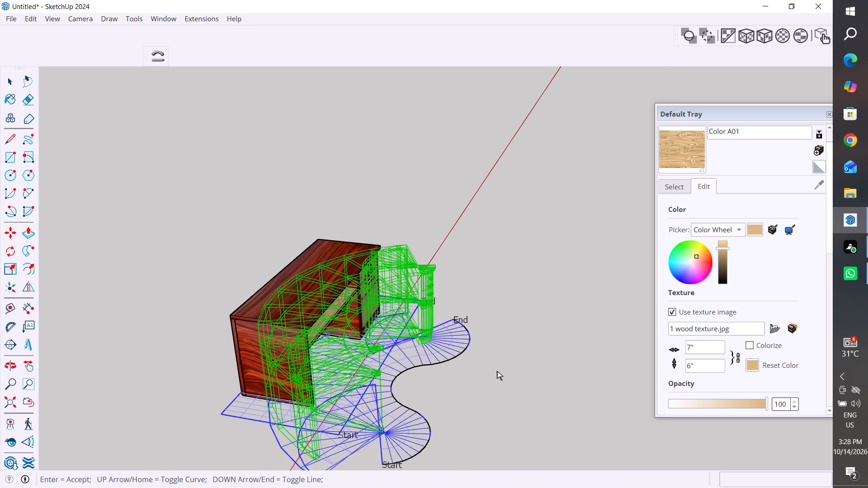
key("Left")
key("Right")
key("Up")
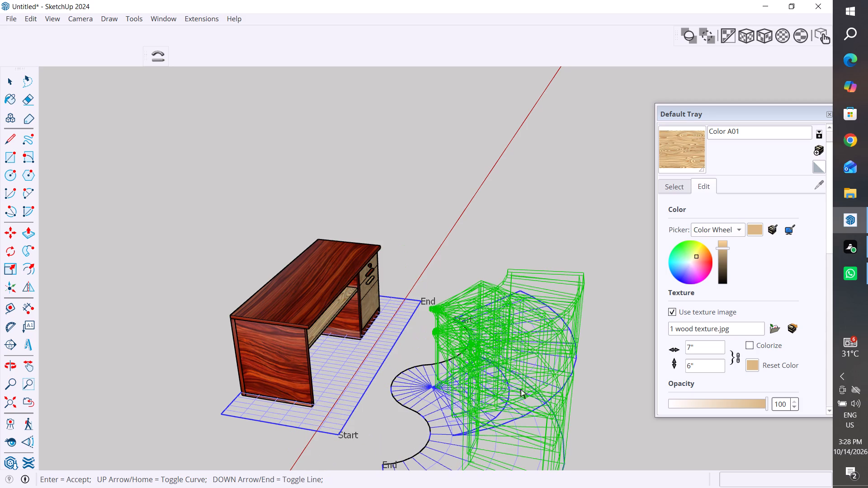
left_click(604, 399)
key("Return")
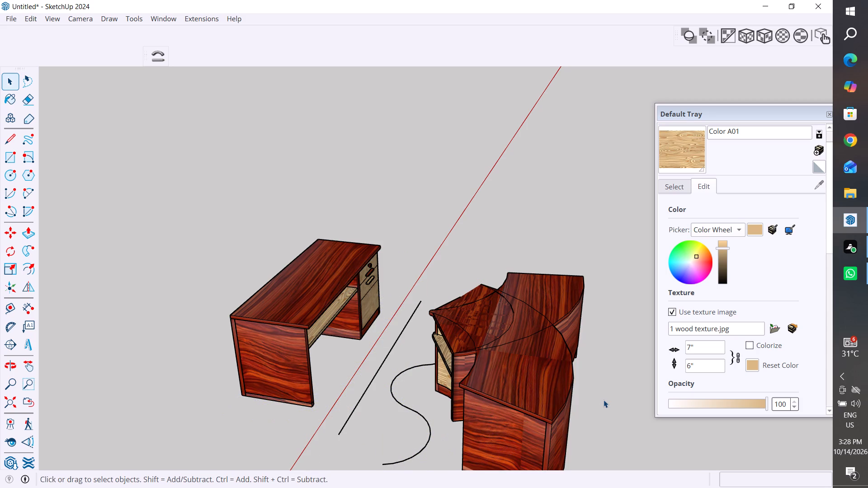
Examine the bent desk from the back, front and above, comparing it with the original desk and the wavy curve.
scroll(456, 333, "down", 4)
middle_click_drag(558, 340, 220, 270)
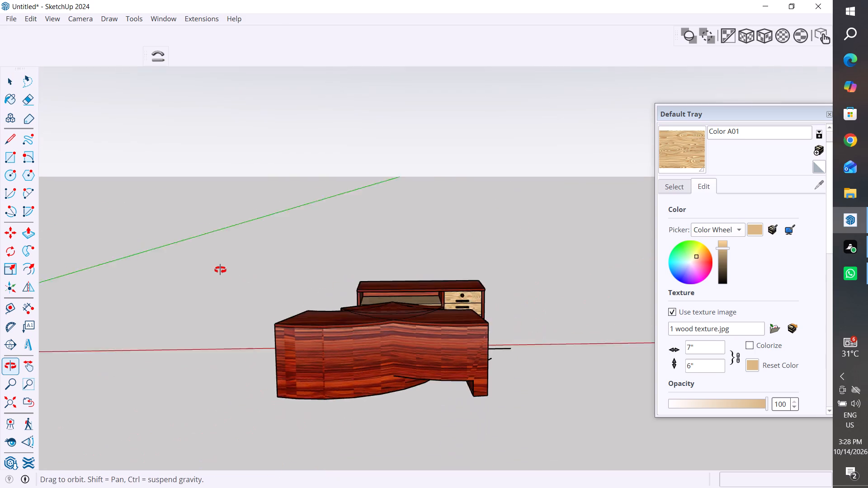
middle_click_drag(220, 270, 564, 408)
scroll(468, 404, "up", 2)
middle_click_drag(497, 385, 629, 293)
middle_click_drag(489, 359, 749, 473)
scroll(506, 325, "down", 2)
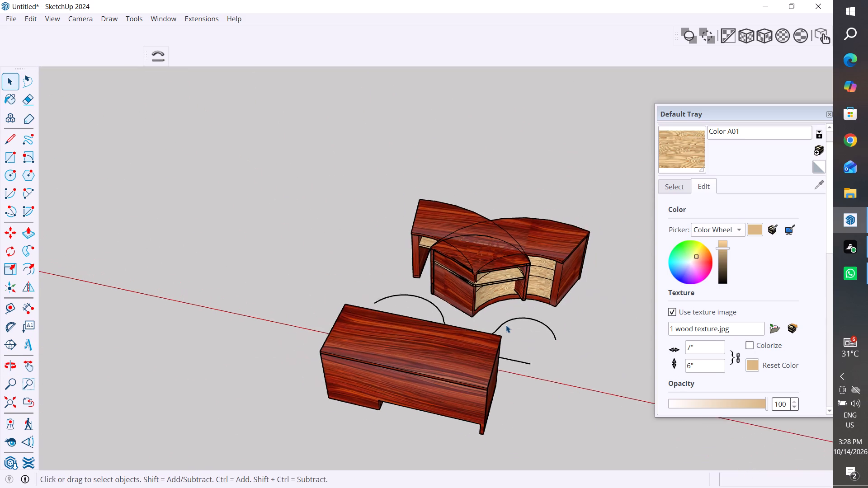
scroll(506, 325, "down", 2)
middle_click_drag(505, 324, 133, 487)
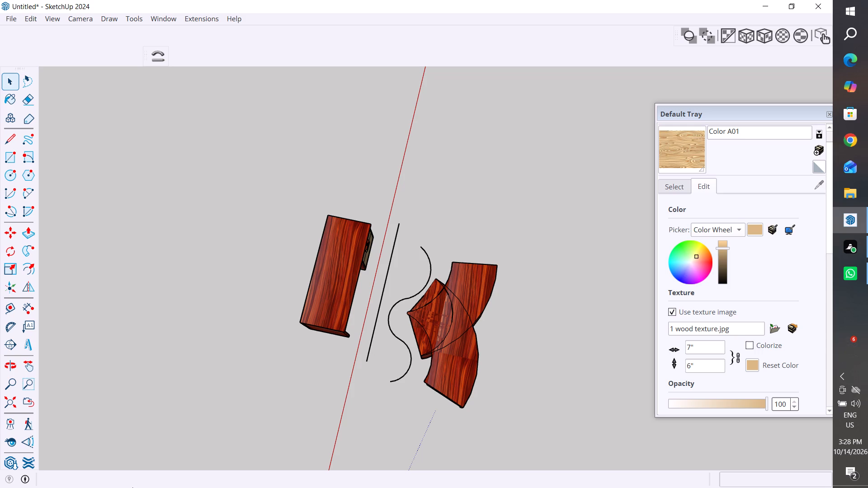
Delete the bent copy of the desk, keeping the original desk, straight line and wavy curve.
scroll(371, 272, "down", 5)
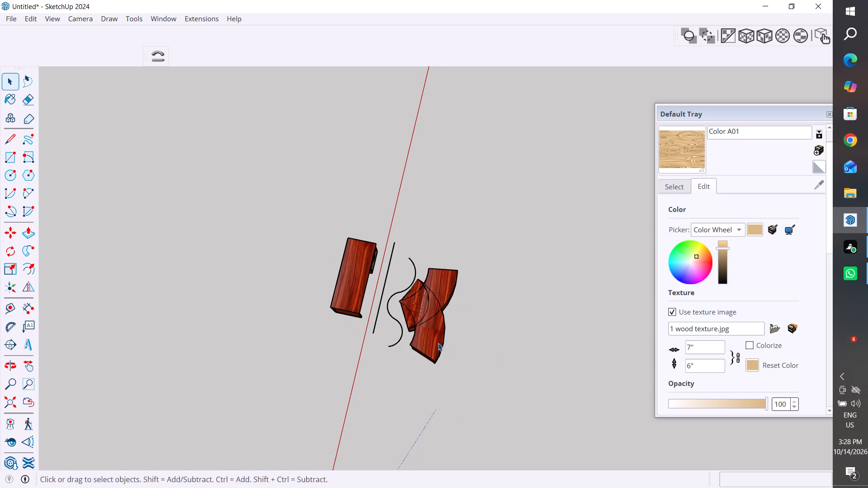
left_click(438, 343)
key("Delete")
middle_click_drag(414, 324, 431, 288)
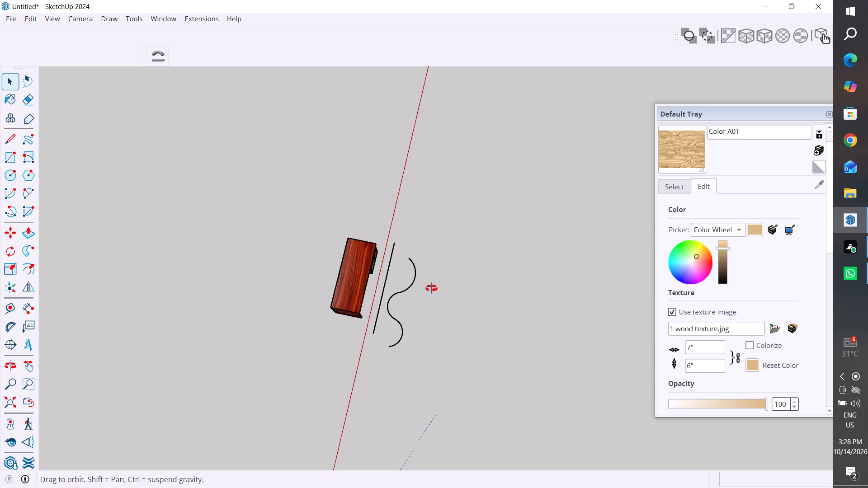
Delete the wavy curve in front of the desk, keeping the straight reference line.
middle_click_drag(431, 288, 436, 281)
scroll(406, 295, "up", 5)
left_click(416, 282)
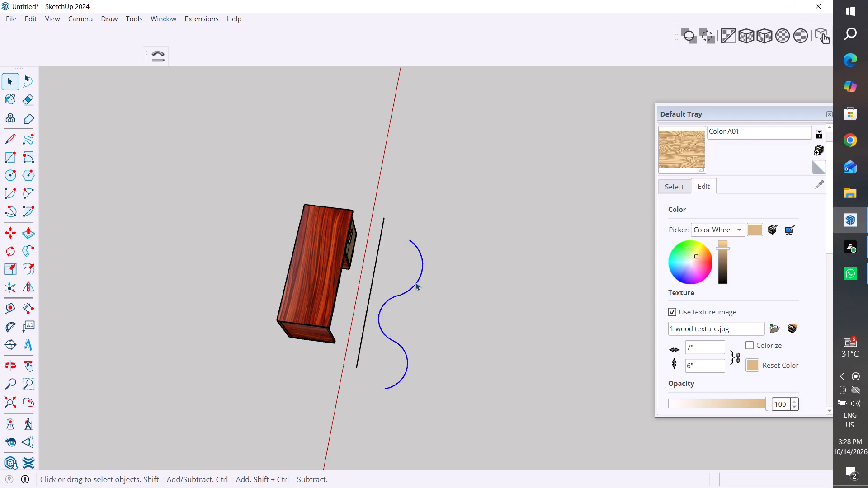
key("Delete")
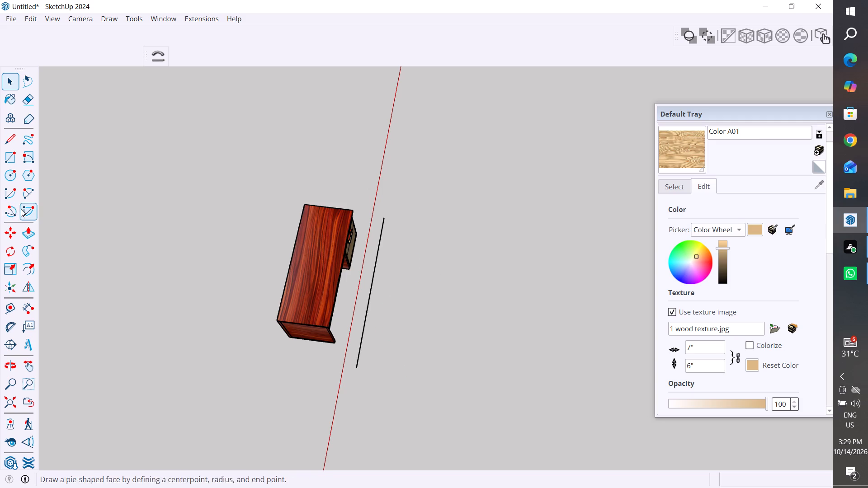
Draw a two-point arc about 65 inches long in front of the straight line, bulging about 21 inches toward the desk.
left_click(23, 193)
left_click(455, 362)
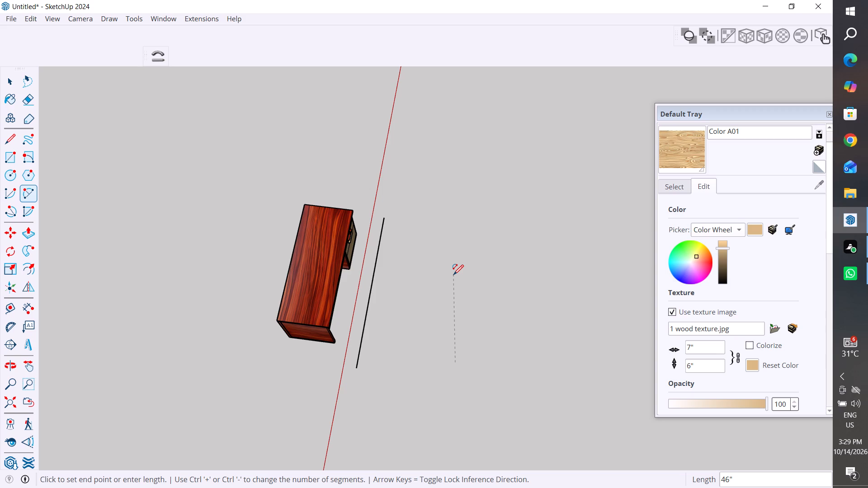
left_click(472, 242)
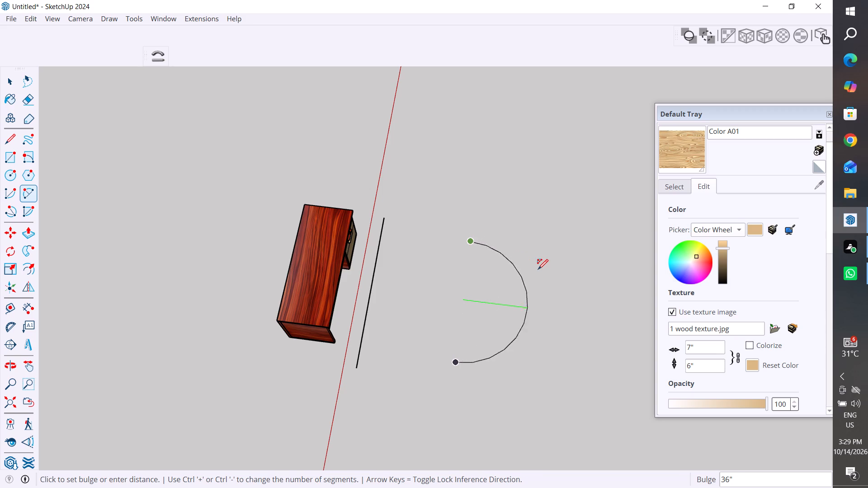
left_click(424, 283)
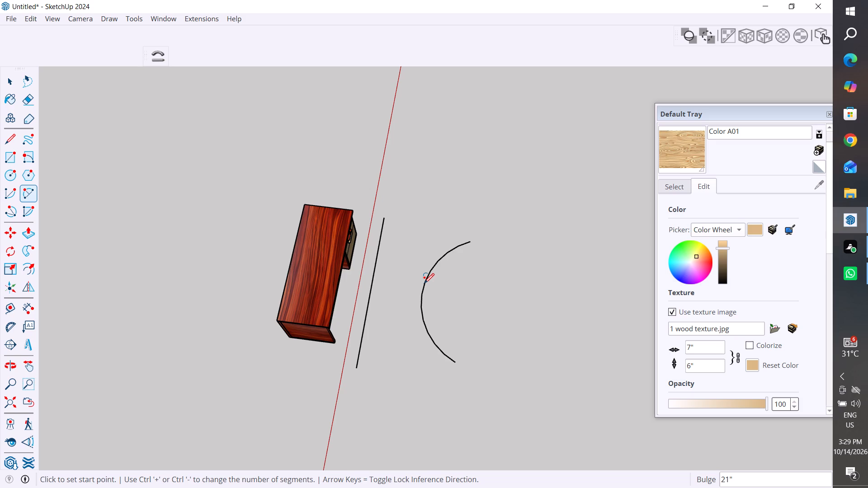
Bend the desk group with Shape Bender, using the straight line as reference and the arc as path, without reversing either direction.
left_click(15, 84)
left_click(331, 293)
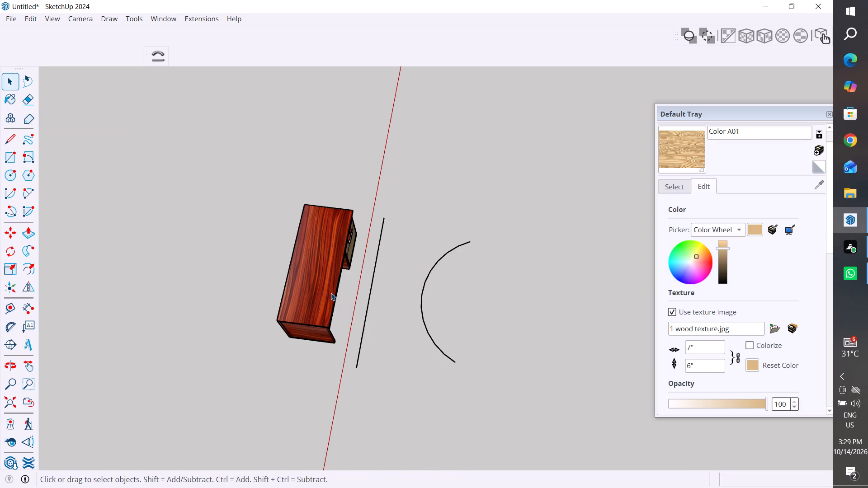
left_click(162, 58)
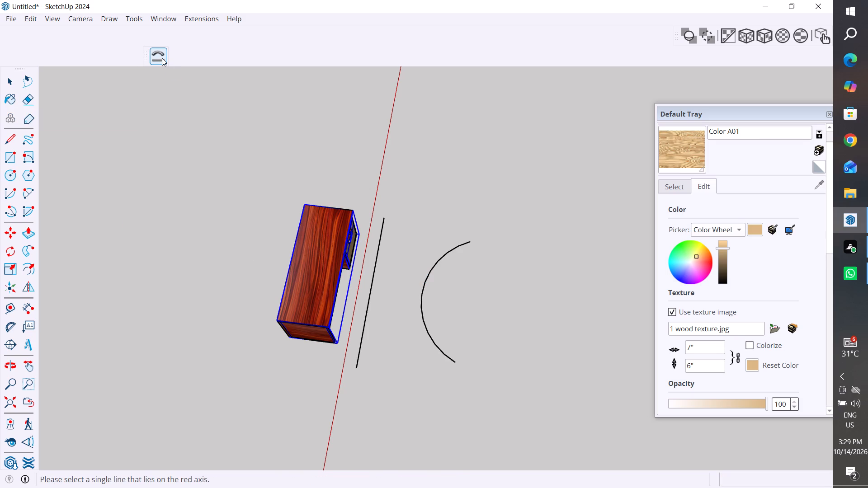
left_click(162, 58)
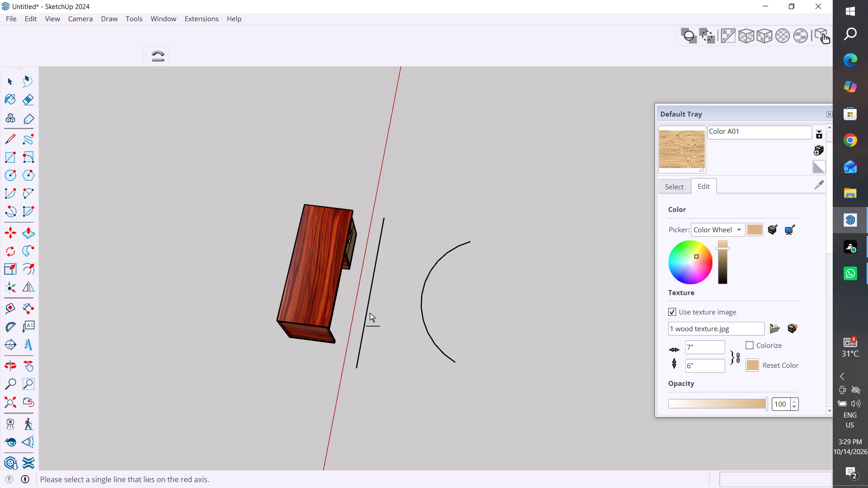
scroll(374, 314, "up", 3)
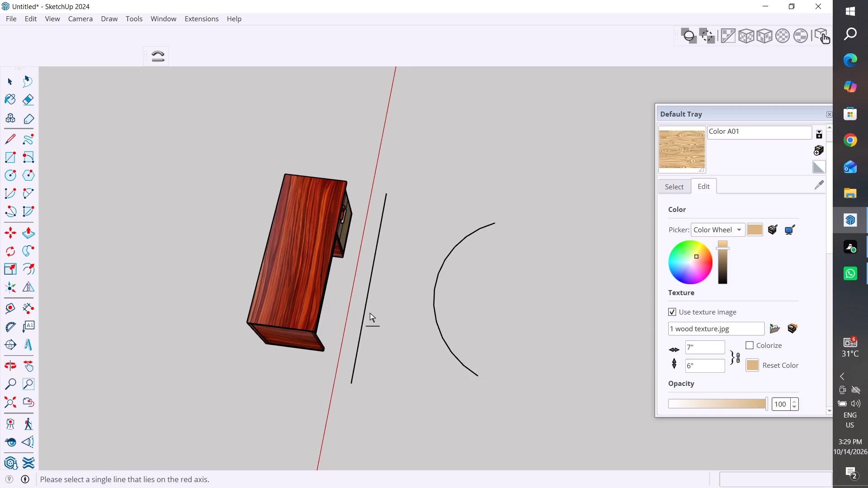
scroll(374, 314, "up", 3)
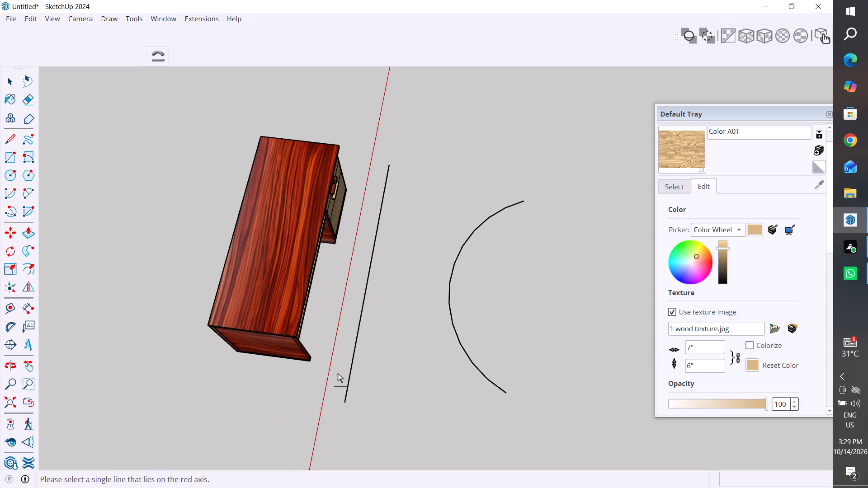
left_click(352, 371)
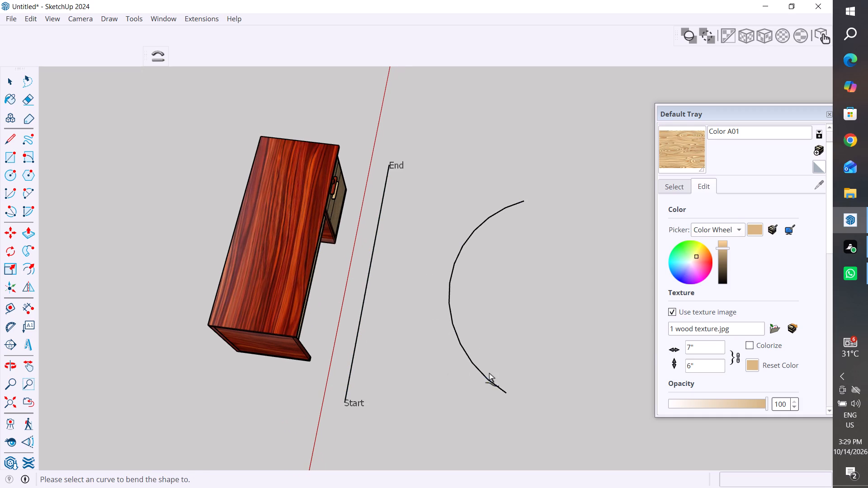
left_click(488, 383)
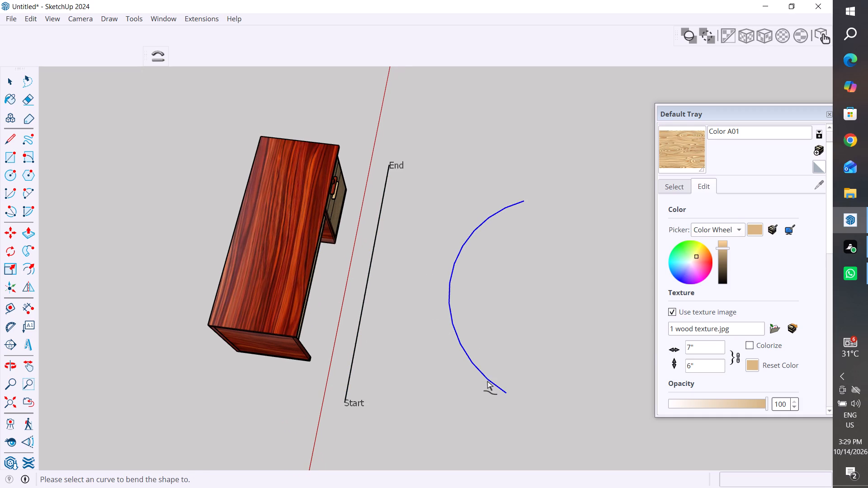
left_click(492, 382)
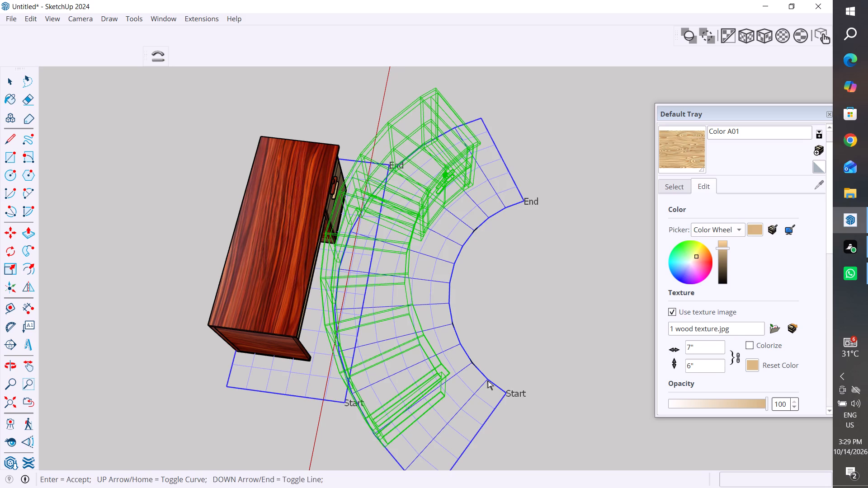
key("Return")
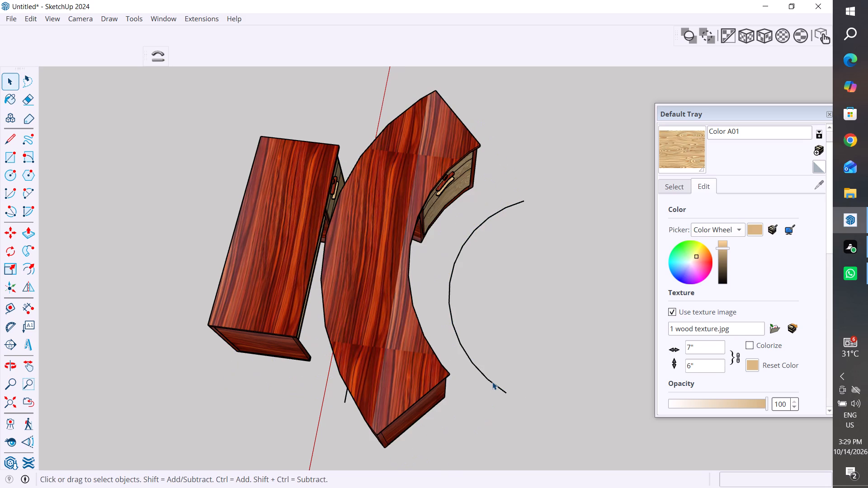
Examine the arc-bent desk from the front, underneath, back and side, comparing it with the original desk.
scroll(492, 382, "down", 4)
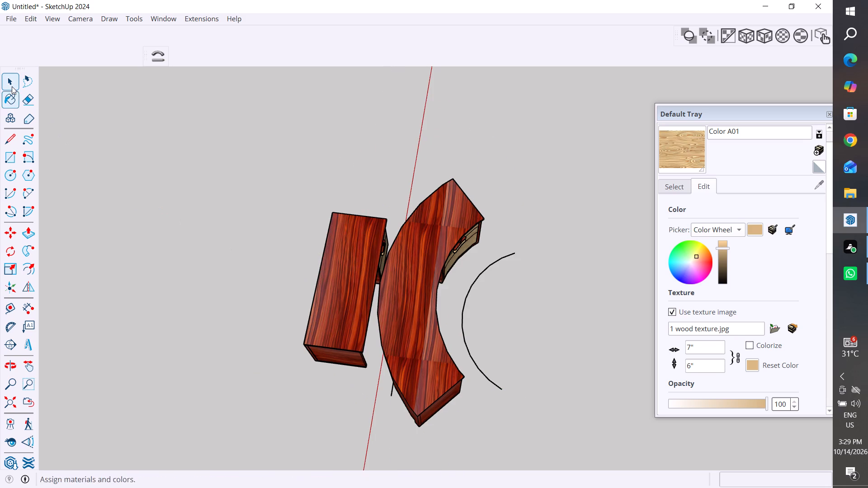
left_click(12, 86)
scroll(151, 286, "down", 4)
middle_click_drag(361, 307, 301, 98)
middle_click_drag(515, 317, 168, 241)
scroll(170, 244, "down", 1)
scroll(329, 294, "up", 4)
middle_click_drag(367, 298, 486, 240)
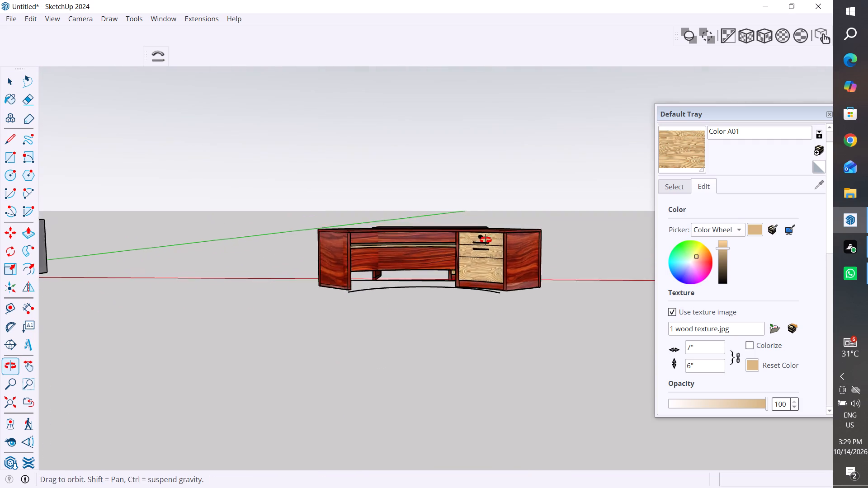
middle_click_drag(486, 240, 522, 193)
middle_click_drag(436, 300, 651, 256)
scroll(439, 281, "up", 3)
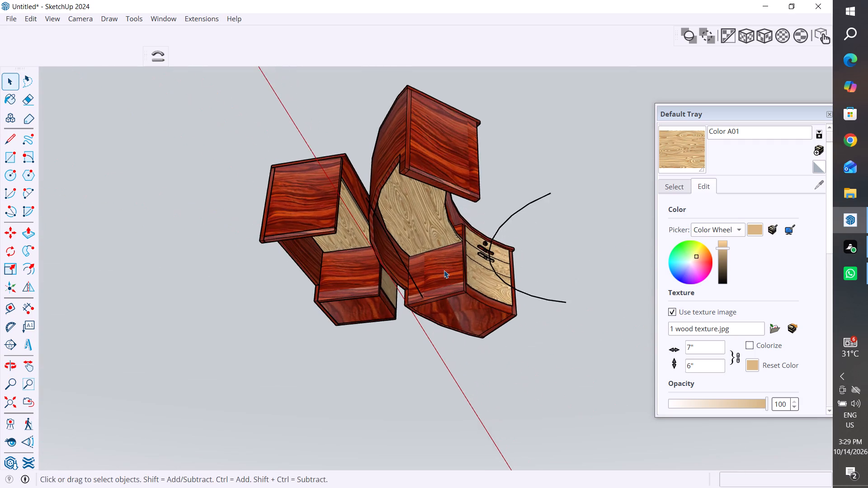
scroll(444, 270, "up", 3)
middle_click_drag(446, 269, 624, 352)
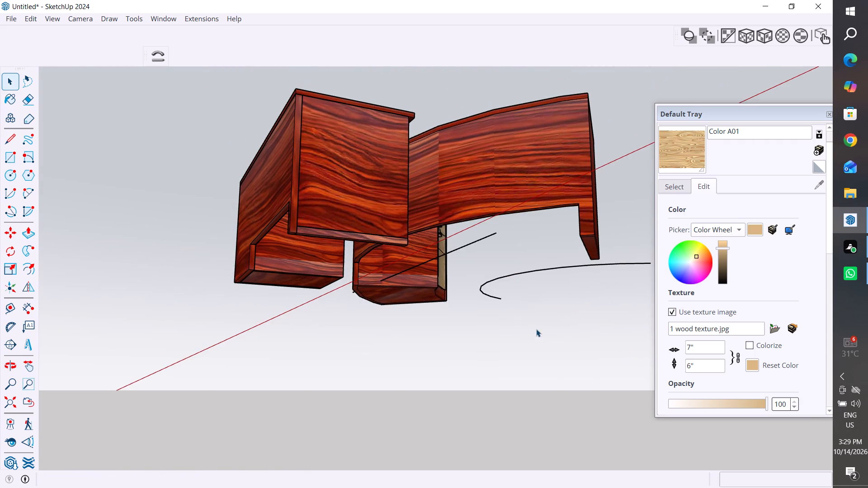
middle_click_drag(486, 339, 415, 487)
middle_click_drag(539, 339, 448, 409)
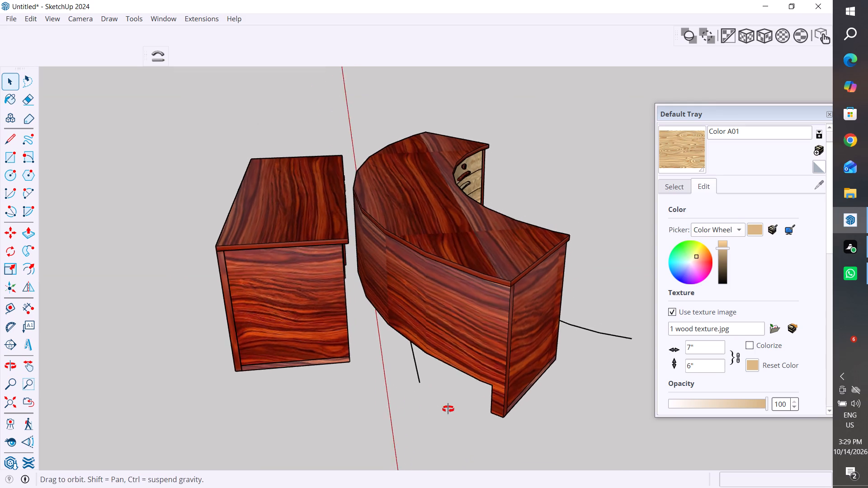
middle_click_drag(448, 409, 363, 401)
scroll(475, 409, "up", 3)
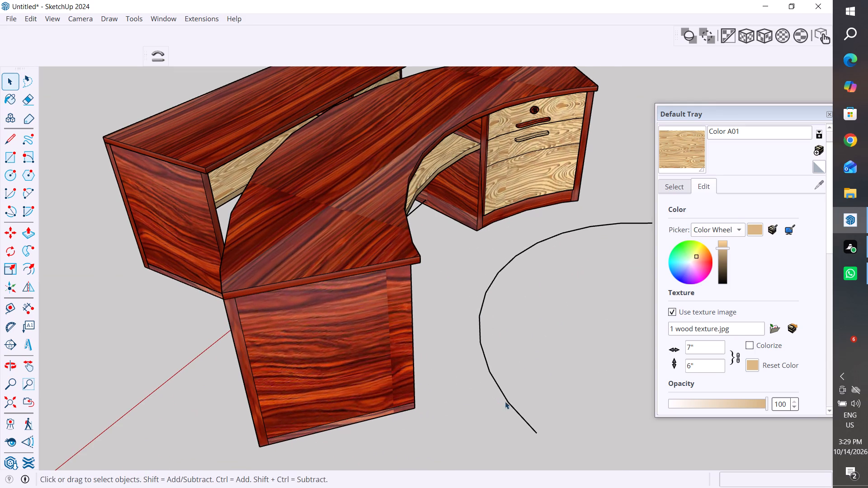
Delete the arc and the straight reference line, keeping both desks.
left_click(509, 404)
key("Delete")
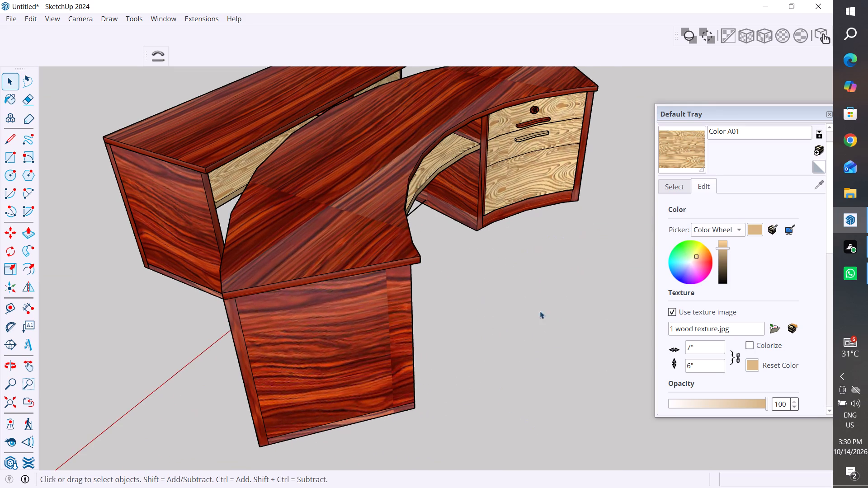
scroll(535, 307, "down", 9)
middle_click_drag(435, 356, 546, 338)
scroll(417, 330, "up", 4)
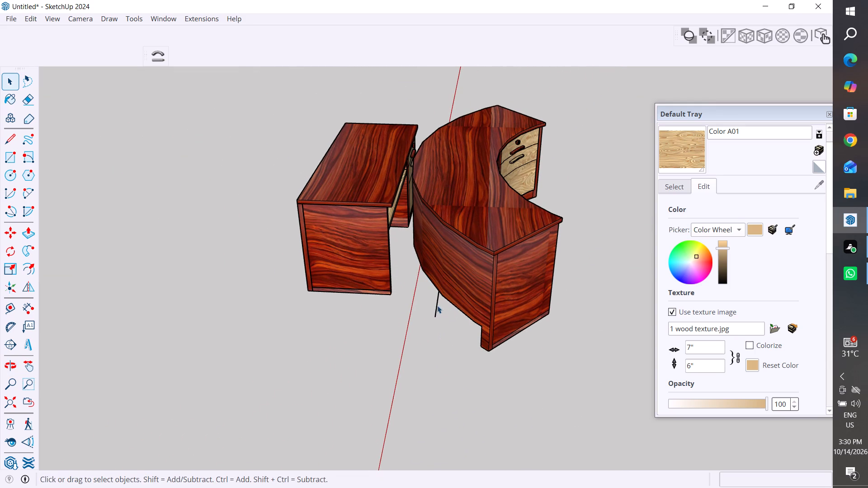
left_click(436, 305)
key("Delete")
Move the bent desk about 113 inches away from the original desk, beyond its drawer end.
middle_click_drag(521, 329, 176, 337)
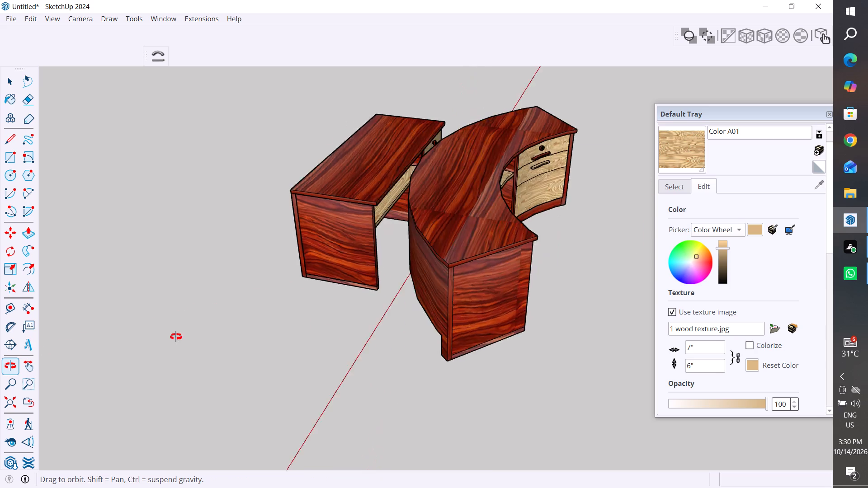
middle_click_drag(176, 337, 539, 371)
left_click(499, 357)
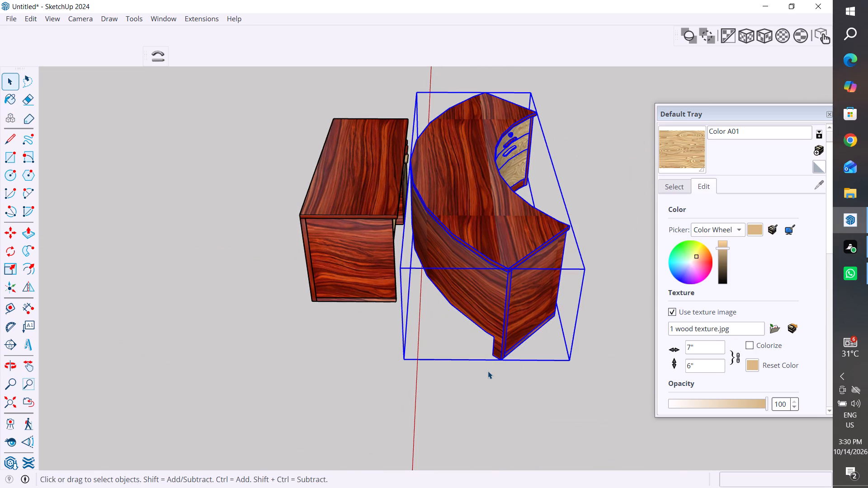
key("m")
left_click(492, 357)
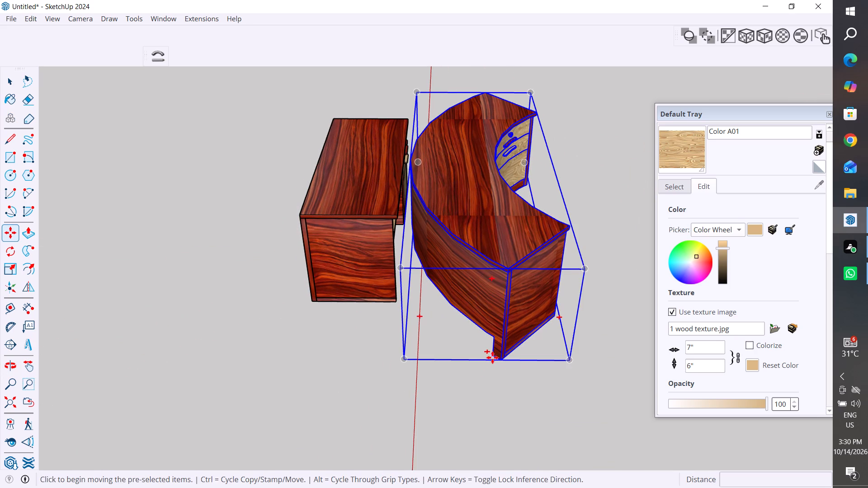
scroll(538, 155, "down", 4)
middle_click_drag(538, 155, 63, 213)
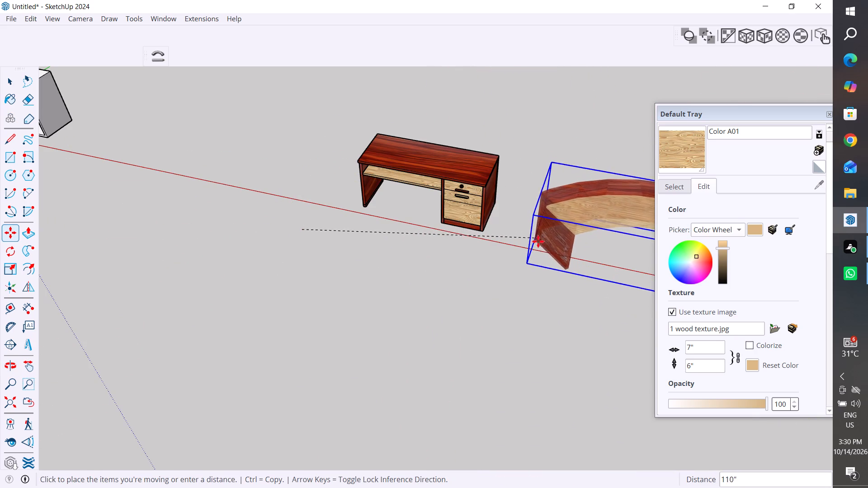
left_click(547, 239)
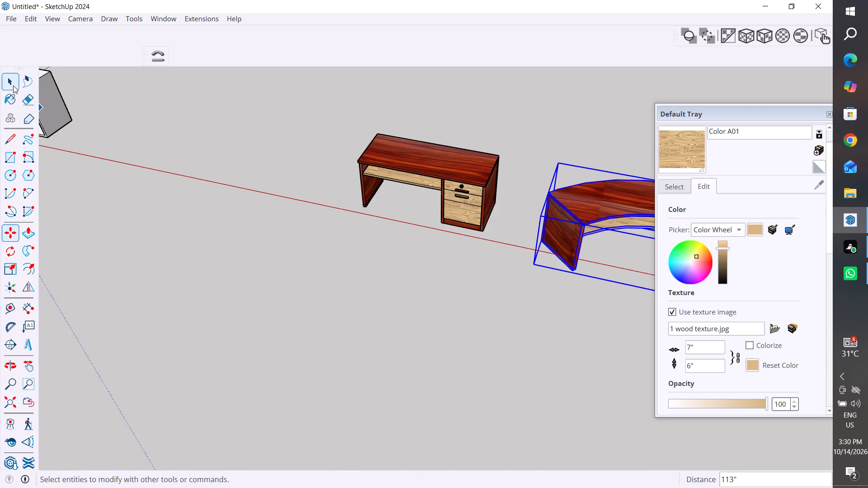
left_click(13, 85)
left_click(278, 274)
Draw a spacing line along the red axis from the original desk's bottom corner at the drawer end toward the bent desk.
scroll(229, 225, "down", 8)
middle_click_drag(409, 291, 496, 177)
scroll(430, 231, "up", 9)
middle_click_drag(387, 204, 583, 209)
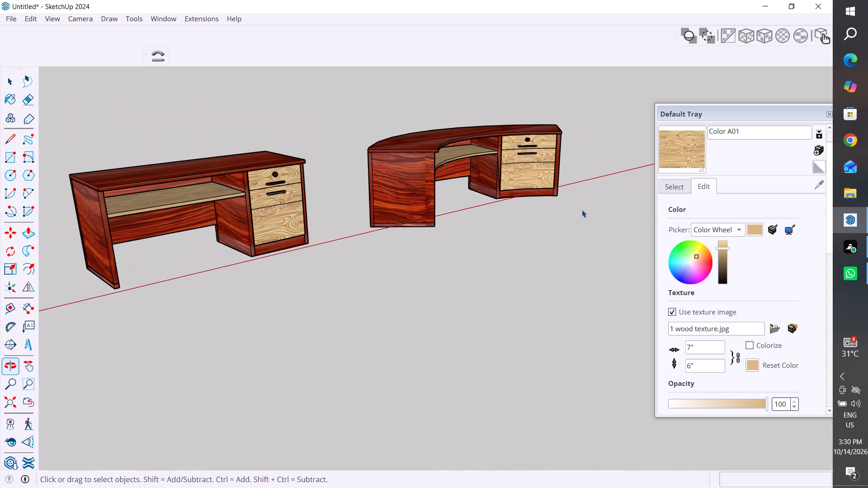
scroll(304, 242, "up", 3)
left_click(9, 139)
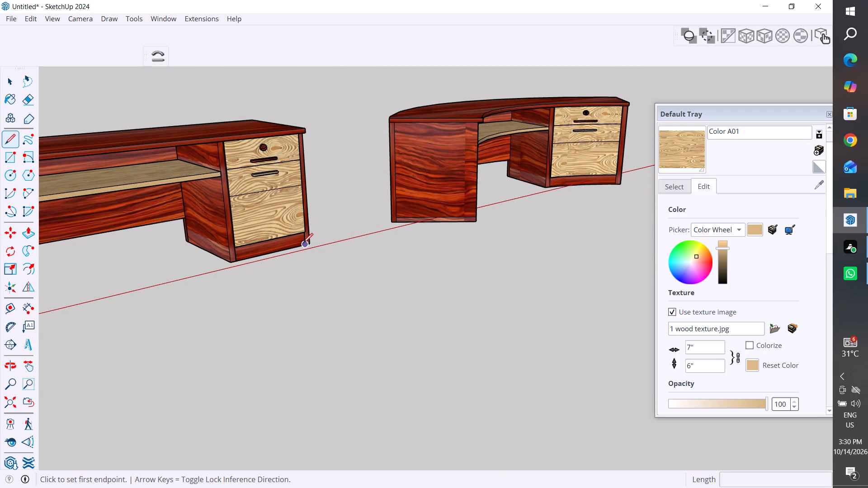
left_click(311, 243)
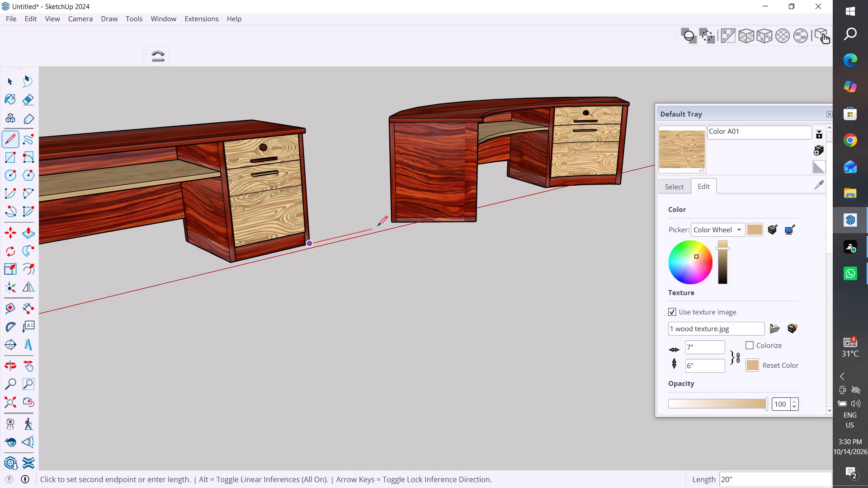
left_click(385, 226)
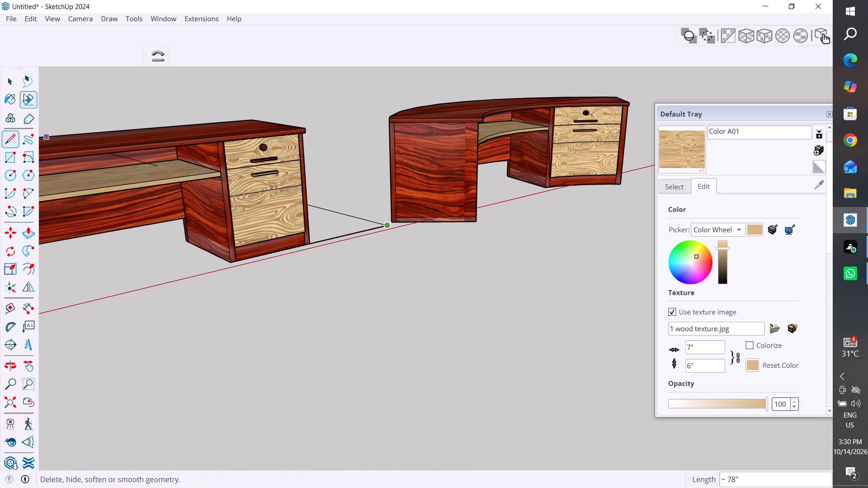
left_click(11, 79)
Move the bent desk by its nearest bottom corner onto the free end of the spacing line.
left_click(395, 189)
scroll(377, 279, "up", 1)
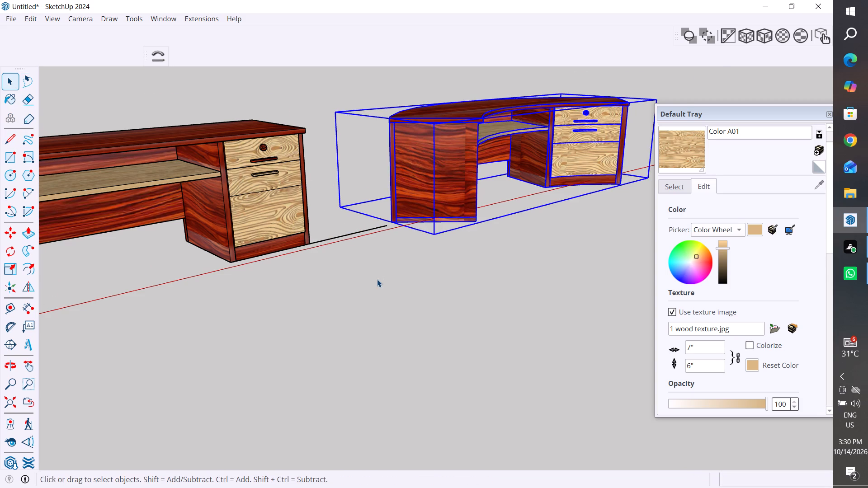
scroll(377, 279, "up", 3)
middle_click_drag(444, 279, 458, 355)
key("m")
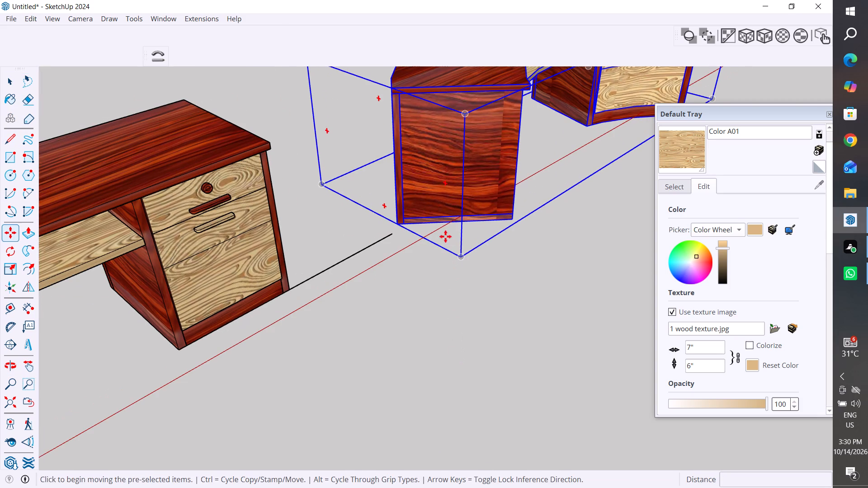
left_click(397, 220)
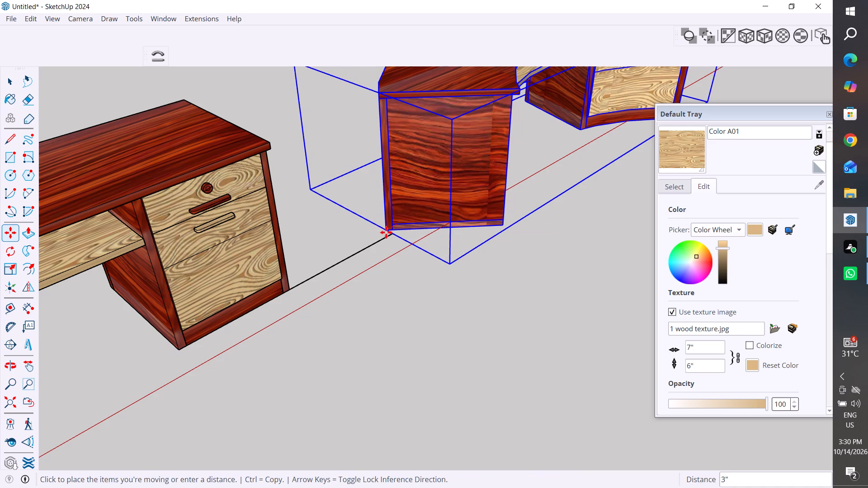
left_click(388, 236)
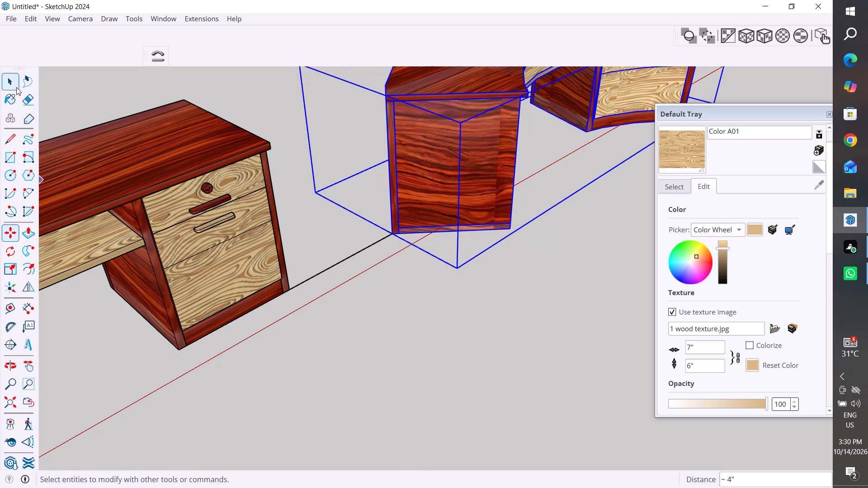
Delete the spacing line between the original desk and the bent desk.
left_click(15, 84)
left_click(282, 115)
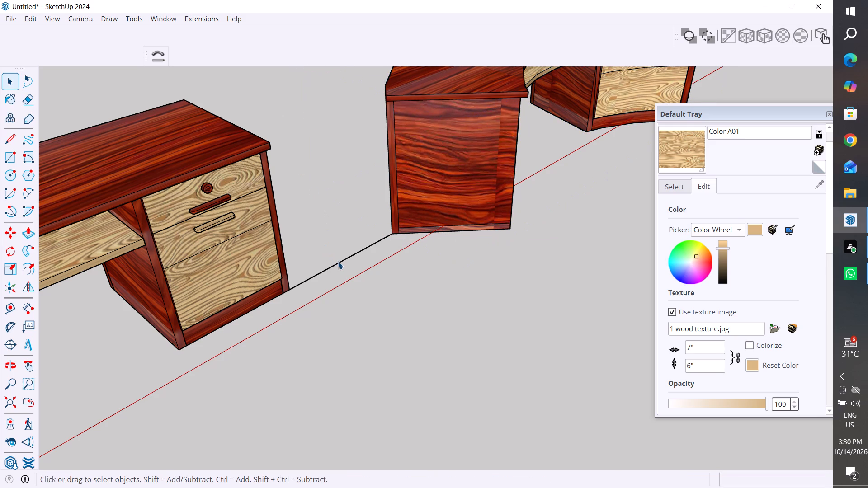
left_click(338, 262)
key("Delete")
Examine the alignment and spacing of the original and bent desks from the front, back, ends and above.
scroll(336, 360, "down", 10)
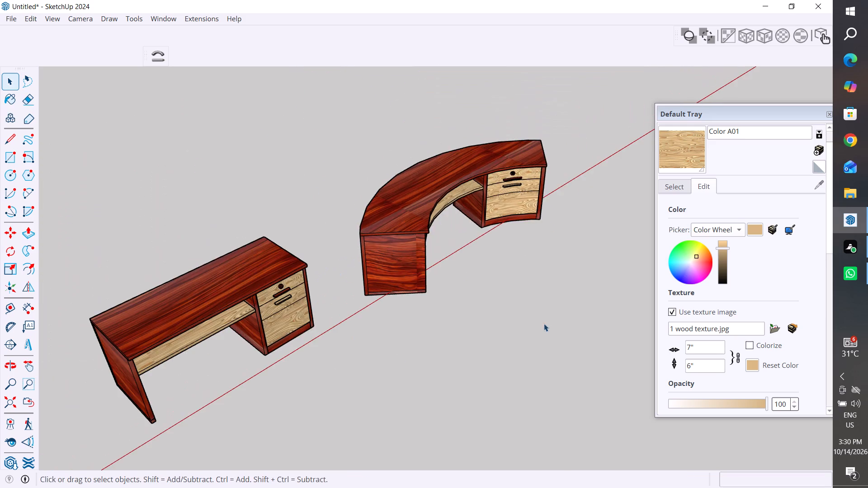
middle_click_drag(540, 319, 474, 260)
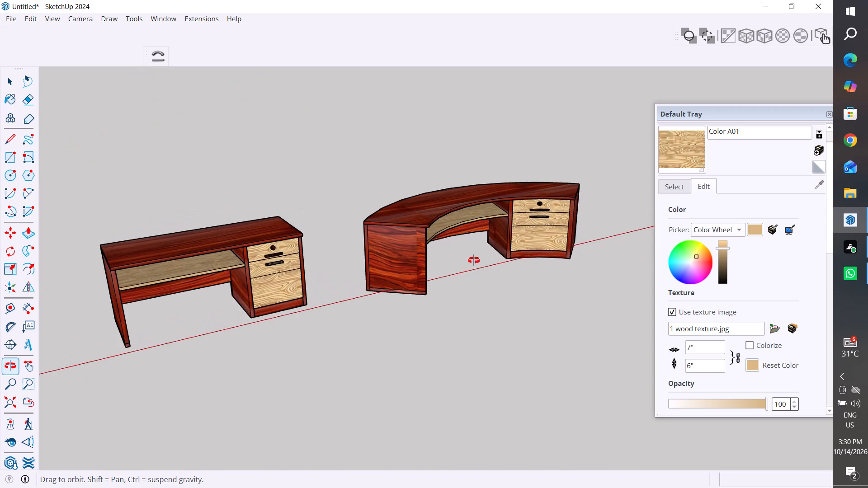
middle_click_drag(474, 260, 461, 277)
scroll(408, 334, "down", 5)
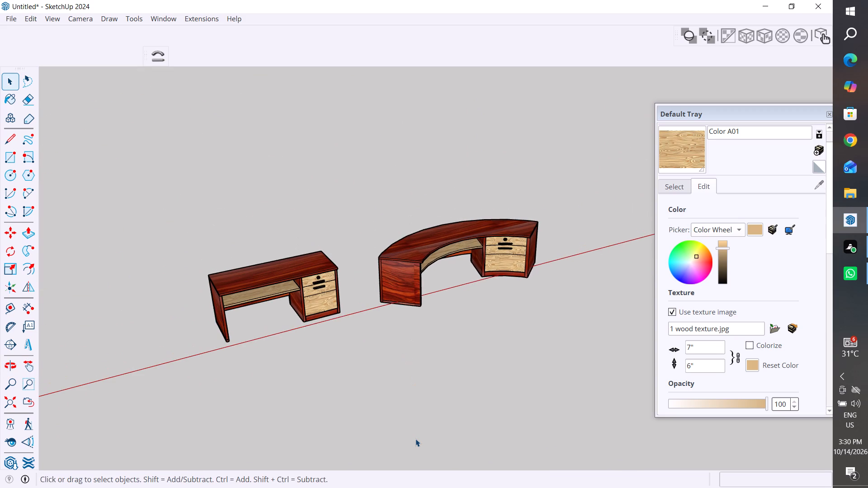
scroll(359, 306, "down", 7)
middle_click_drag(526, 319, 267, 204)
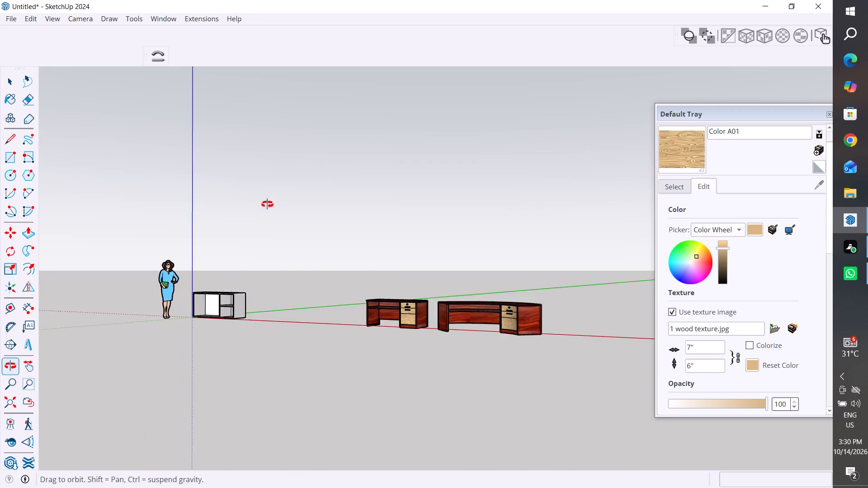
middle_click_drag(267, 204, 266, 204)
scroll(513, 372, "up", 3)
scroll(441, 296, "up", 3)
scroll(484, 294, "up", 4)
middle_click_drag(459, 324, 481, 339)
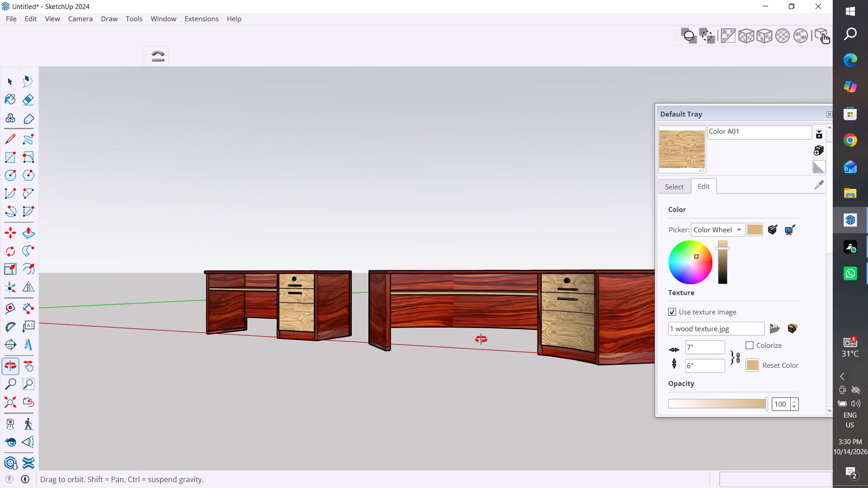
middle_click_drag(481, 339, 549, 432)
scroll(514, 349, "down", 3)
middle_click_drag(511, 342, 545, 430)
scroll(576, 330, "up", 3)
scroll(526, 344, "up", 1)
middle_click_drag(425, 357, 576, 340)
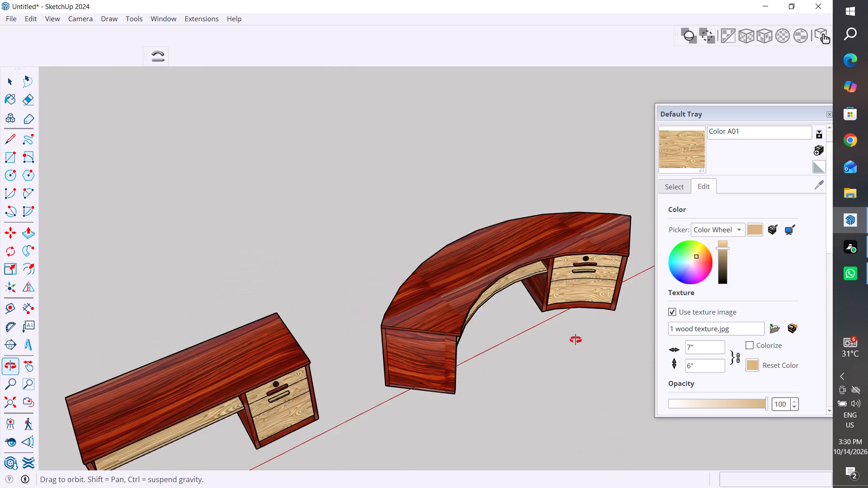
middle_click_drag(576, 340, 600, 200)
middle_click_drag(568, 309, 596, 188)
middle_click_drag(536, 324, 549, 451)
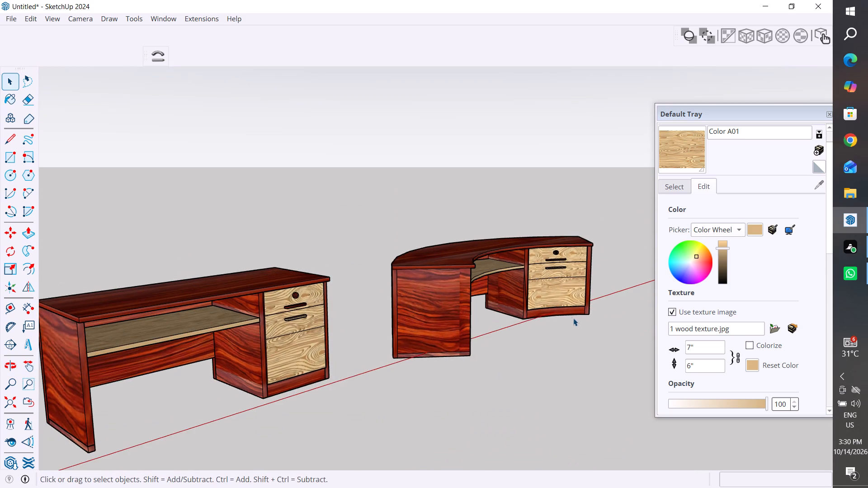
scroll(571, 316, "down", 3)
middle_click_drag(473, 316, 563, 367)
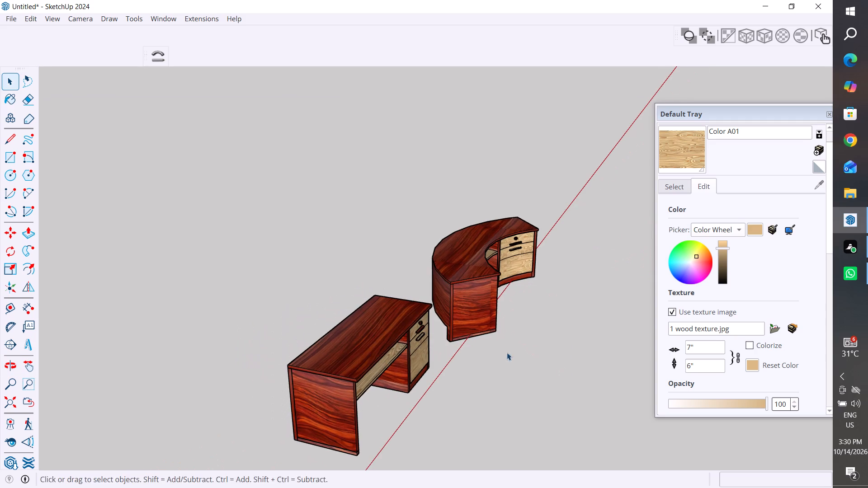
middle_click_drag(428, 317, 620, 330)
scroll(372, 382, "down", 4)
middle_click_drag(382, 387, 523, 359)
middle_click_drag(351, 333, 594, 284)
middle_click_drag(388, 361, 472, 369)
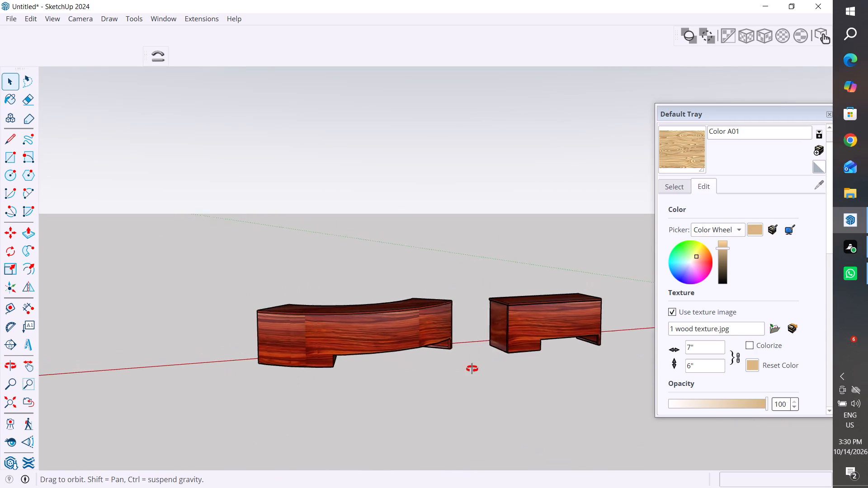
middle_click_drag(472, 369, 317, 345)
scroll(317, 345, "down", 8)
middle_click_drag(517, 334, 145, 414)
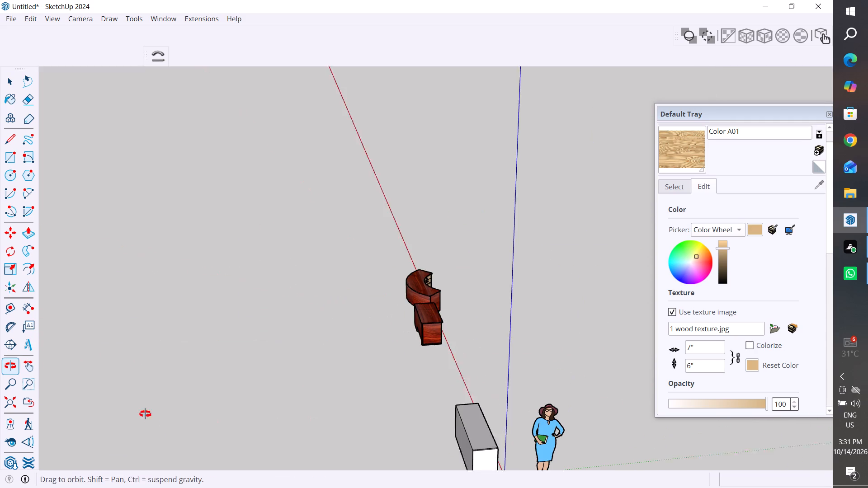
middle_click_drag(145, 414, 144, 413)
middle_click_drag(444, 343, 180, 375)
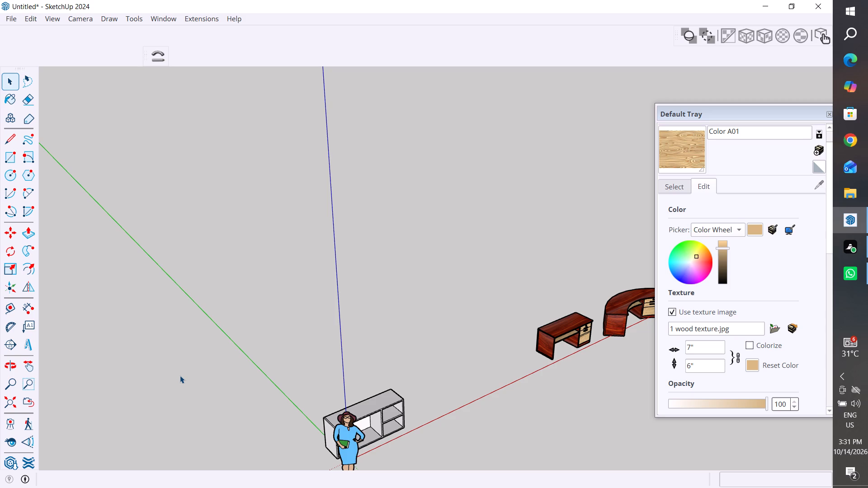
left_click(229, 398)
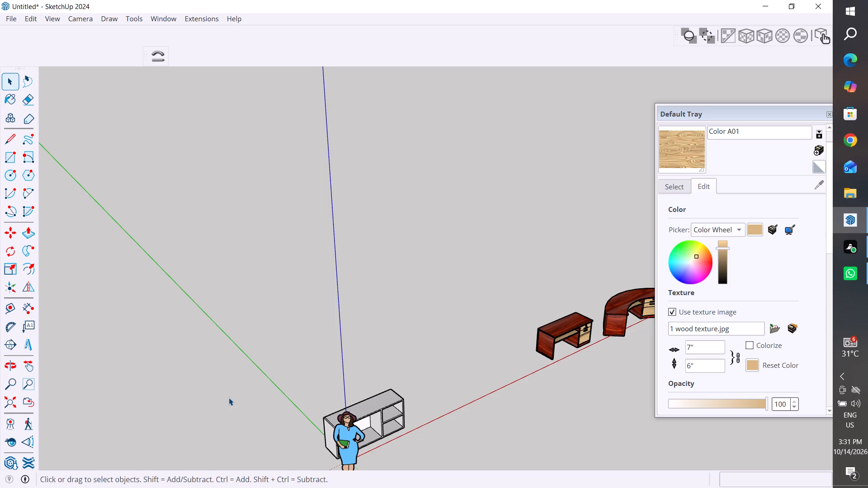
scroll(190, 413, "down", 11)
middle_click_drag(422, 410, 174, 417)
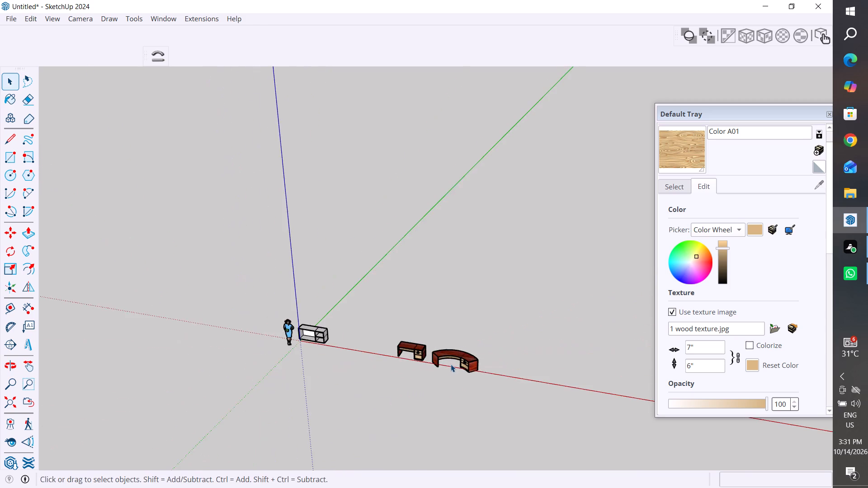
Inspect the bent desk up close, especially its drawer fronts, knob, handles and wood texture.
scroll(451, 364, "up", 15)
middle_click_drag(474, 390, 551, 290)
scroll(470, 357, "up", 10)
middle_click_drag(511, 345, 574, 402)
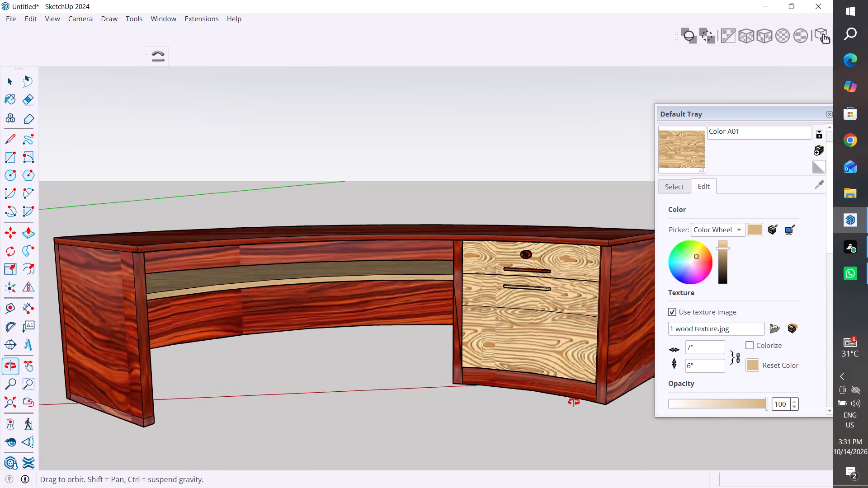
middle_click_drag(574, 402, 612, 476)
scroll(539, 310, "up", 12)
middle_click_drag(558, 262, 553, 289)
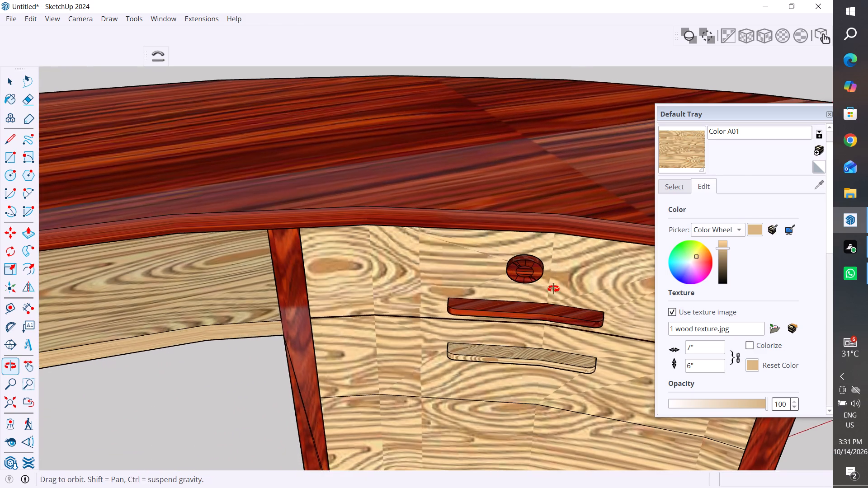
middle_click_drag(553, 289, 525, 413)
scroll(522, 275, "up", 8)
middle_click_drag(503, 297, 525, 207)
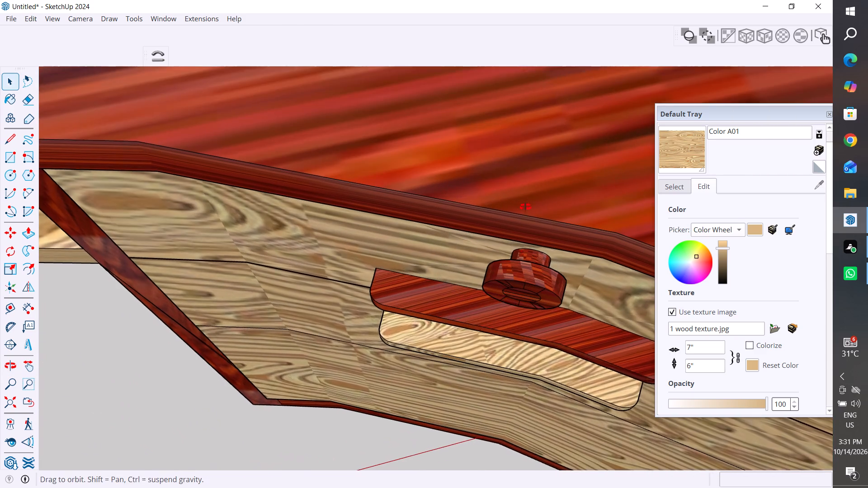
middle_click_drag(525, 207, 553, 117)
middle_click_drag(400, 265, 546, 236)
scroll(452, 234, "down", 8)
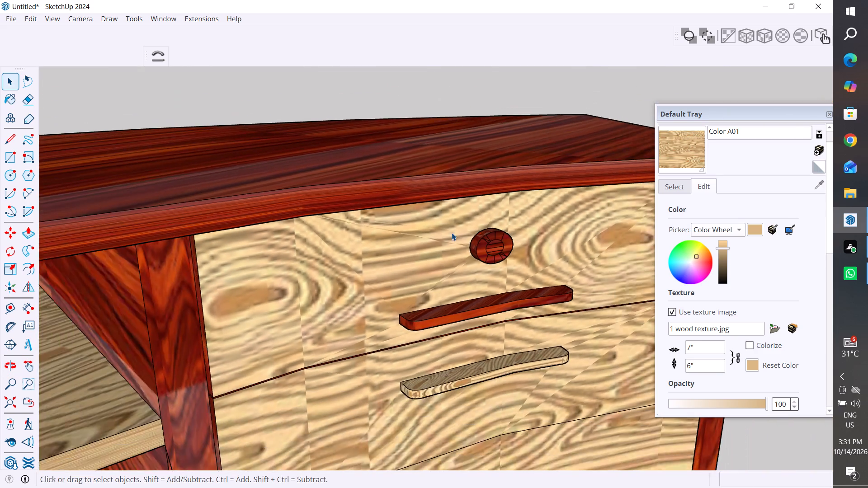
scroll(452, 233, "down", 2)
scroll(376, 293, "up", 18)
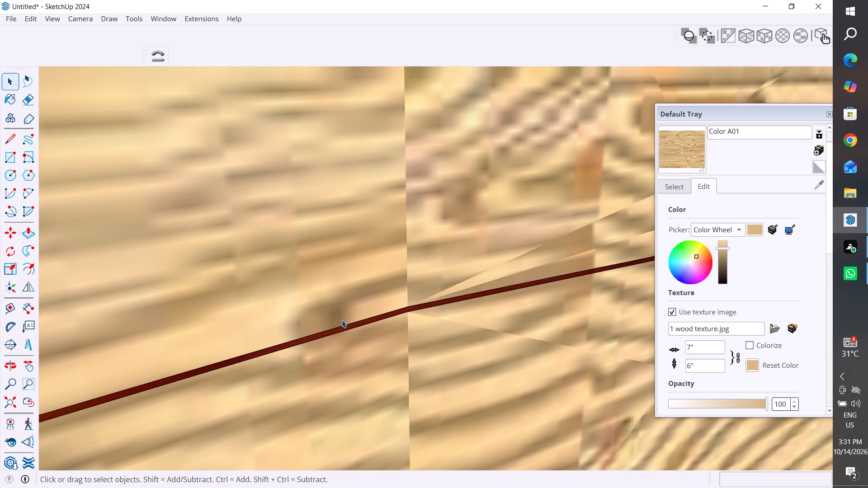
scroll(342, 320, "down", 20)
scroll(342, 320, "down", 6)
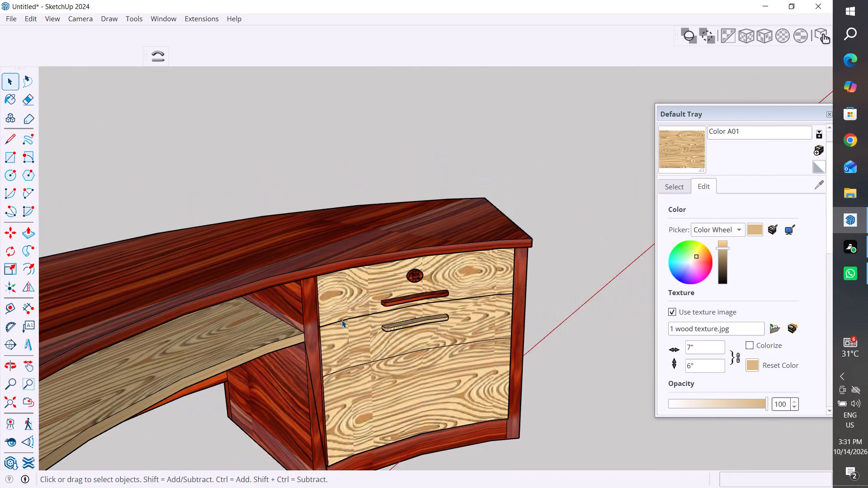
scroll(342, 320, "down", 4)
middle_click_drag(519, 440, 396, 463)
left_click(444, 408)
scroll(445, 408, "down", 6)
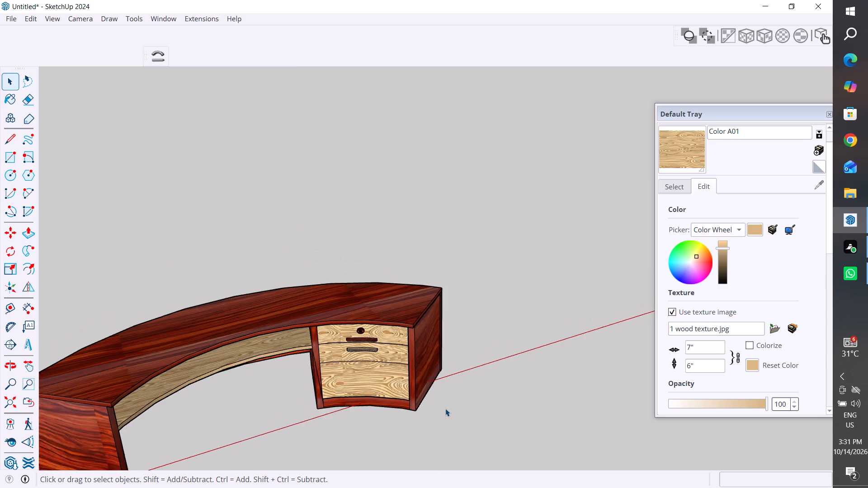
Copy the original straight desk about 247 inches along the red axis, beyond the drawer end of the bent desk.
scroll(445, 408, "down", 8)
middle_click_drag(501, 394, 440, 428)
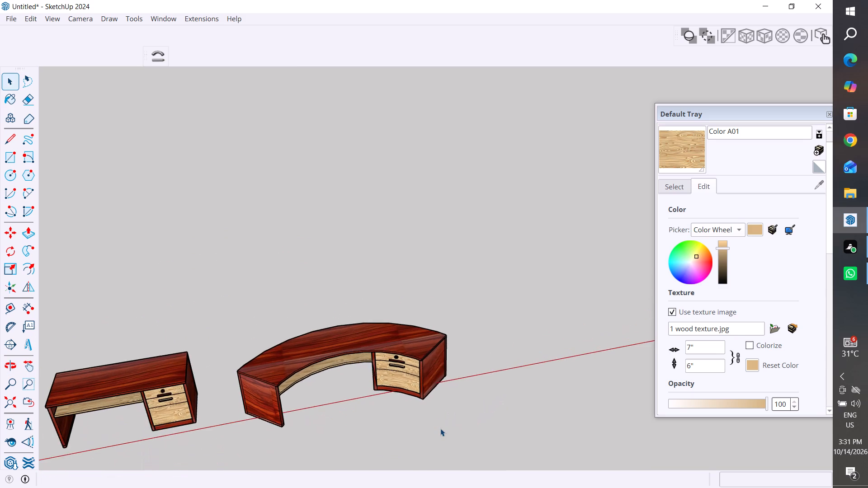
scroll(440, 428, "down", 5)
left_click(227, 411)
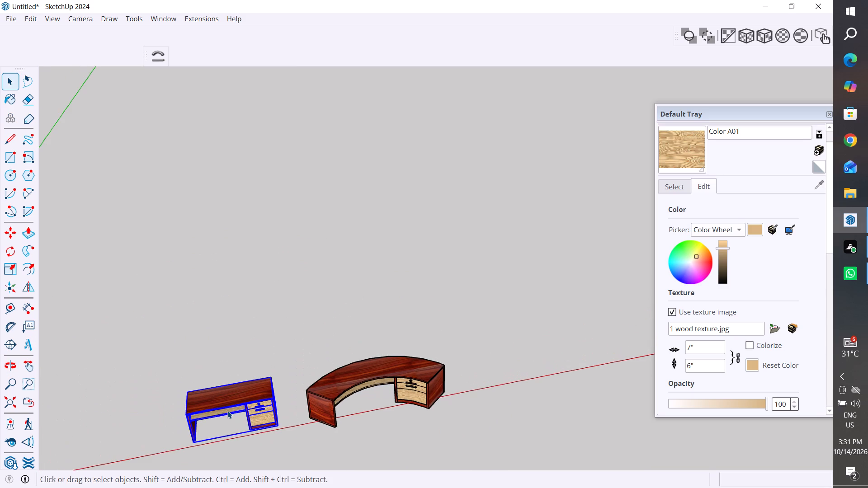
key("m")
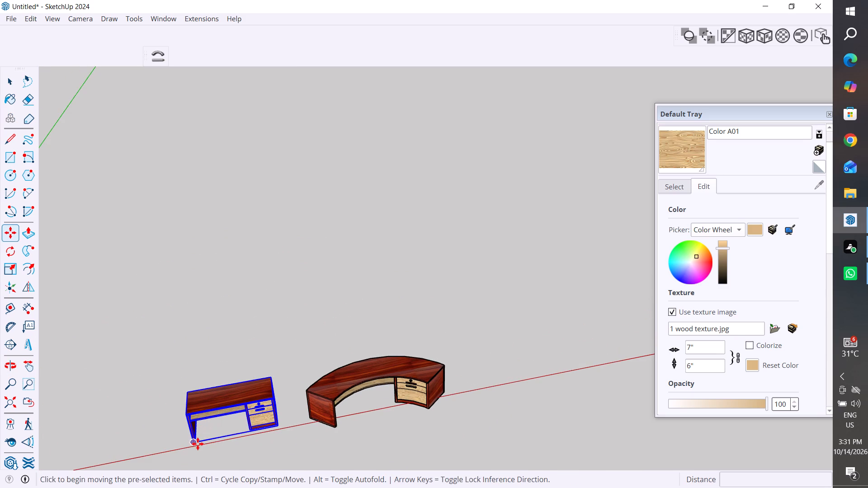
left_click(195, 444)
left_click(195, 444)
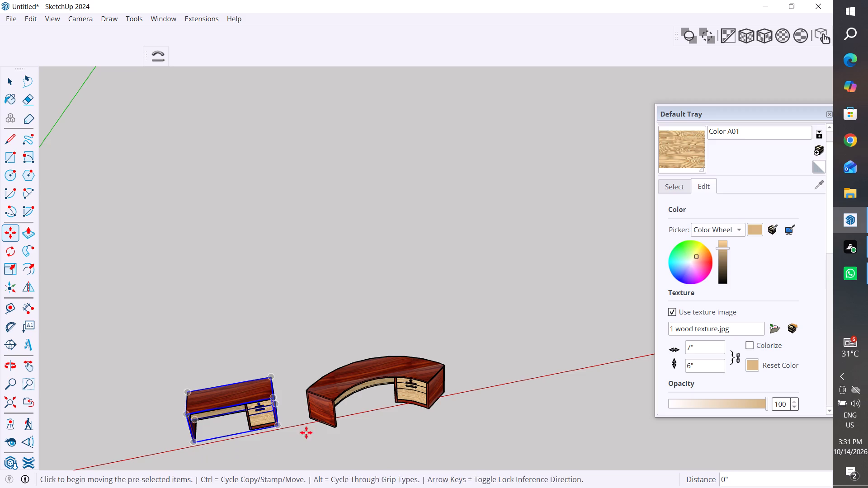
left_click(193, 441)
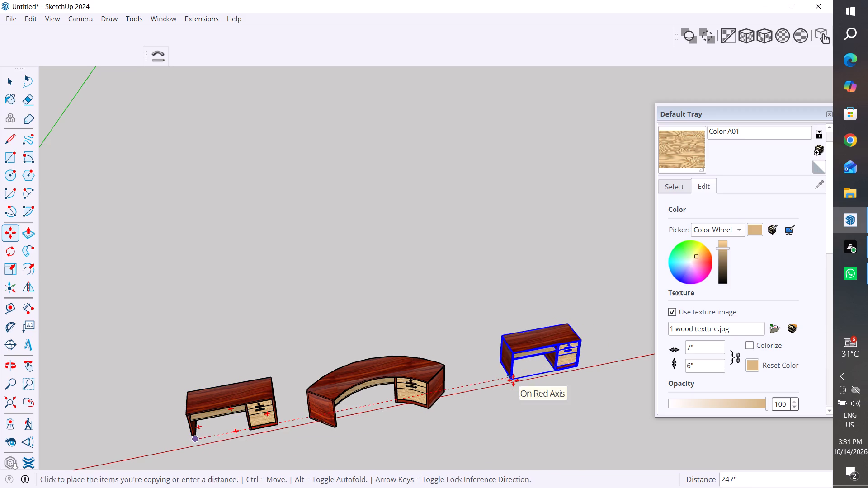
left_click(513, 380)
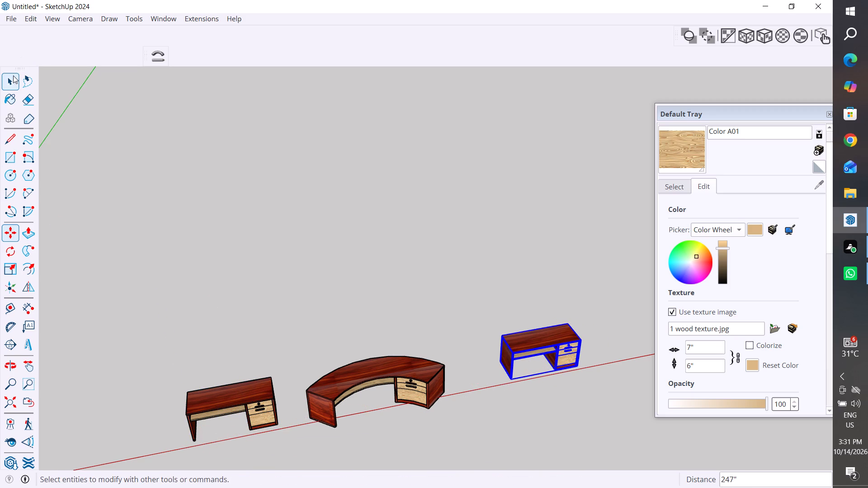
left_click(10, 80)
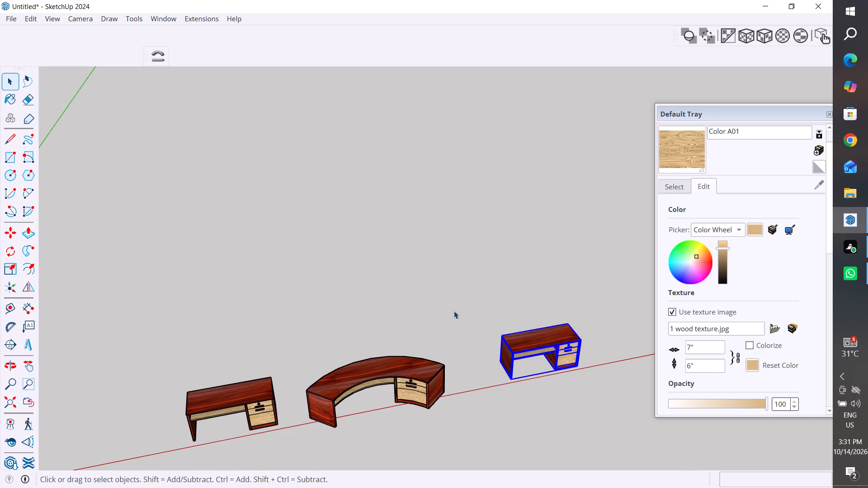
Examine the copied straight desk and its position in the row with the other two desks.
scroll(420, 279, "down", 5)
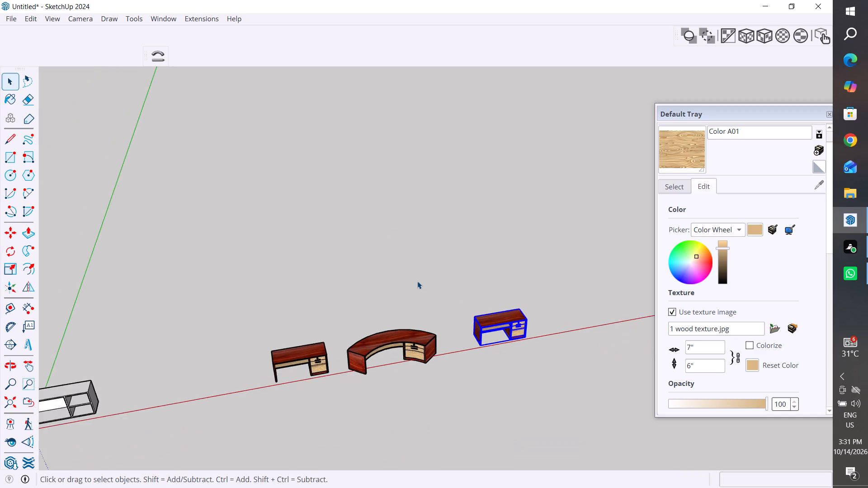
scroll(415, 373, "up", 7)
middle_click_drag(433, 389, 588, 302)
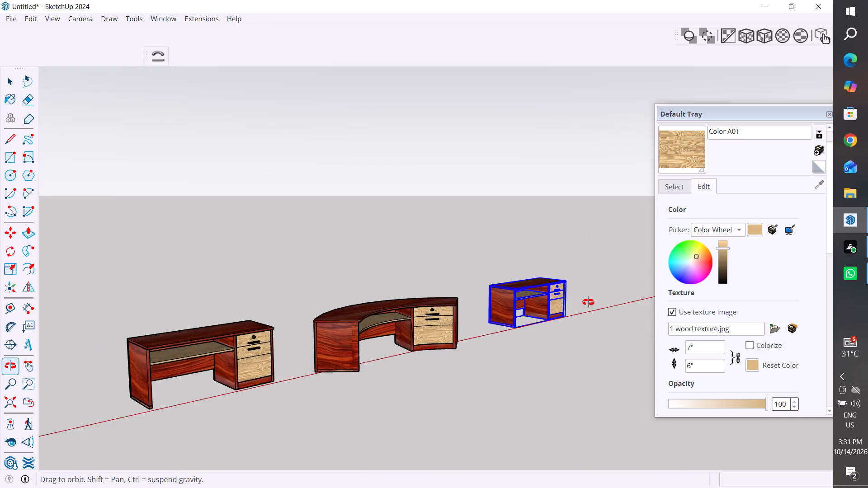
middle_click_drag(588, 302, 534, 320)
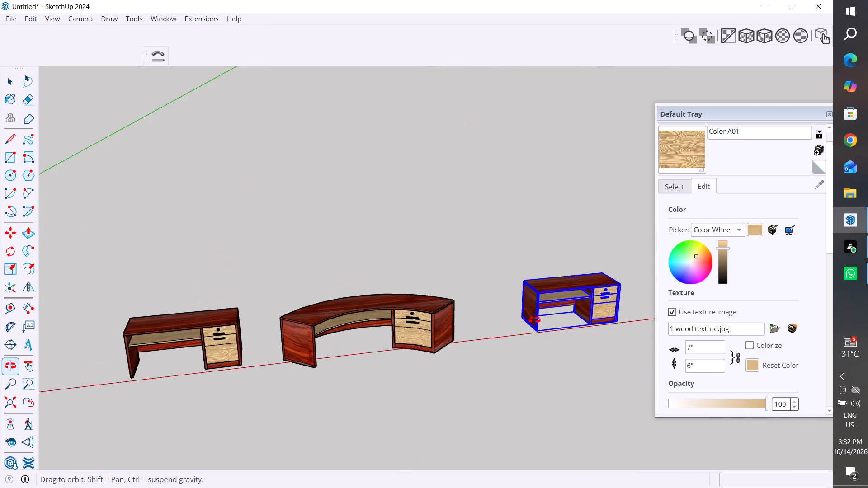
middle_click_drag(534, 320, 543, 320)
scroll(615, 286, "up", 16)
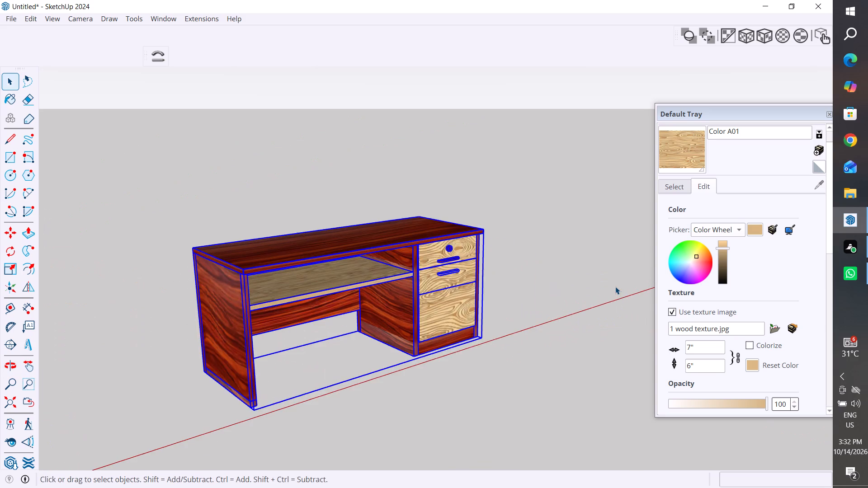
scroll(615, 286, "up", 2)
middle_click_drag(524, 350, 461, 347)
left_click(493, 389)
scroll(563, 307, "down", 6)
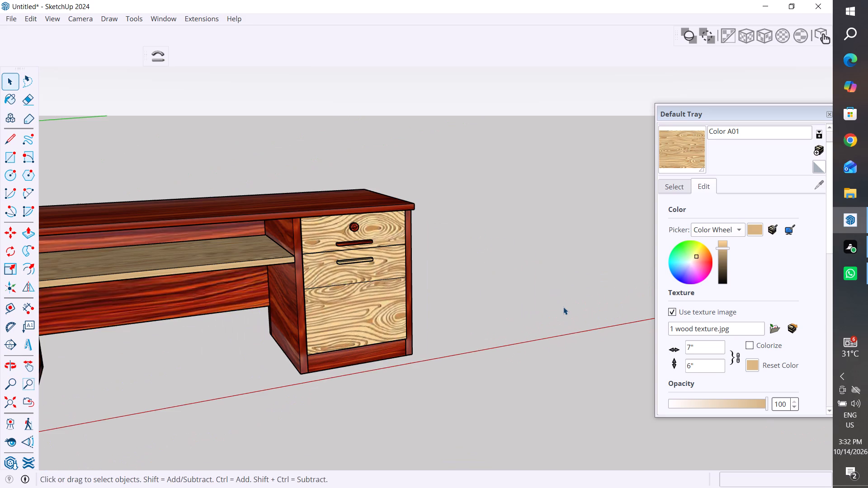
scroll(457, 295, "down", 4)
middle_click_drag(421, 370, 410, 366)
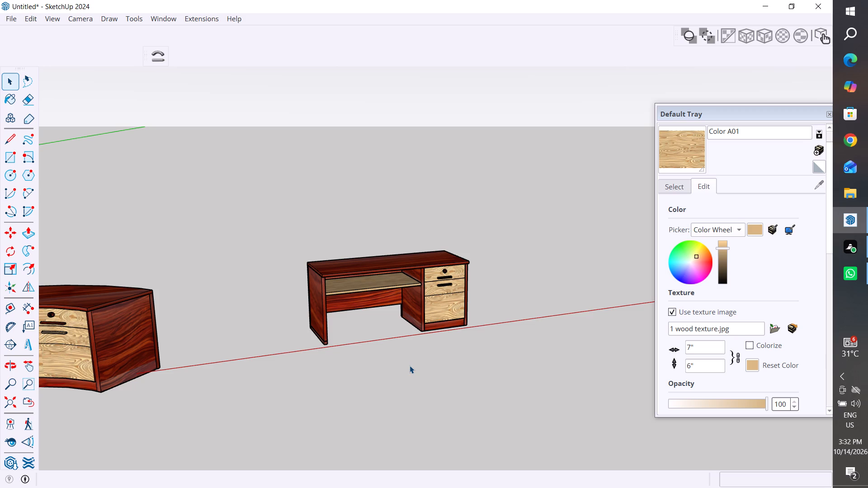
Show the True Bend toolbar.
right_click(568, 37)
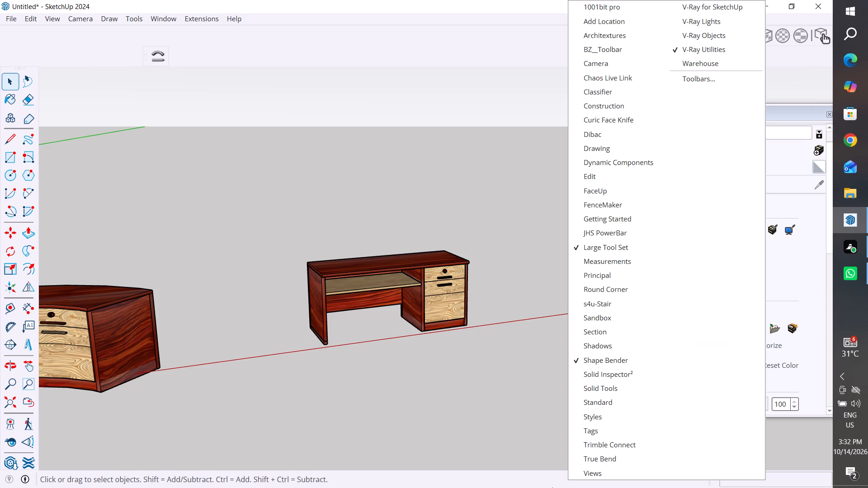
left_click(630, 456)
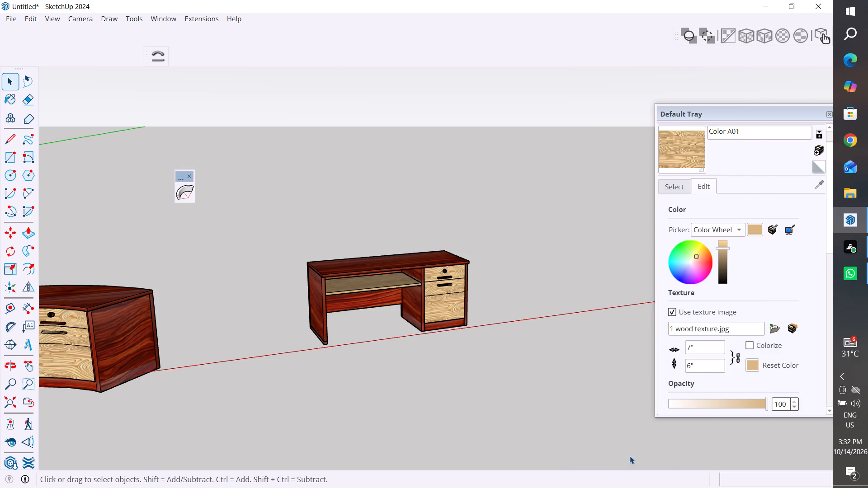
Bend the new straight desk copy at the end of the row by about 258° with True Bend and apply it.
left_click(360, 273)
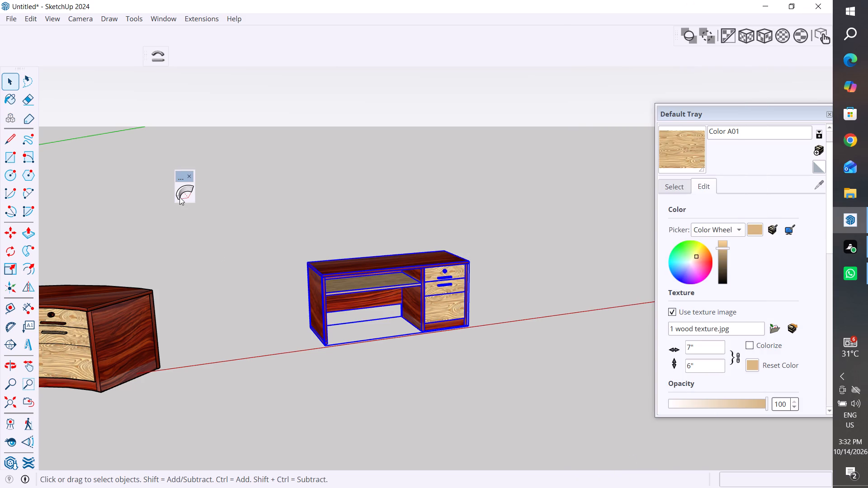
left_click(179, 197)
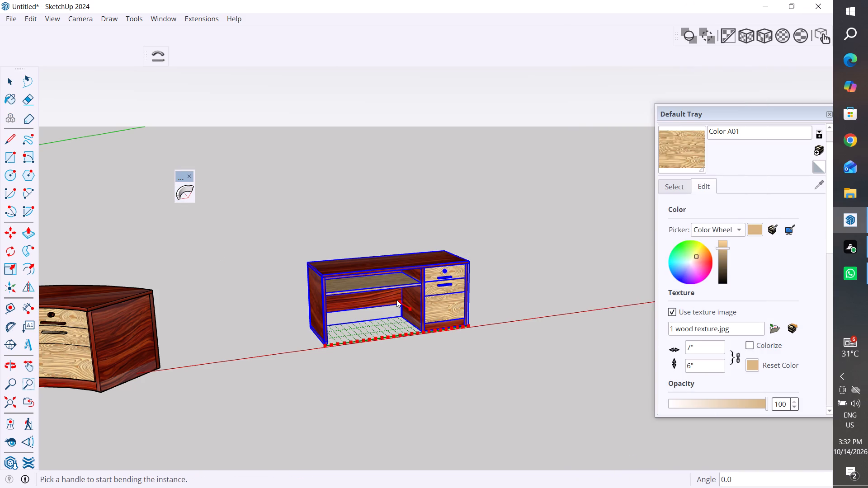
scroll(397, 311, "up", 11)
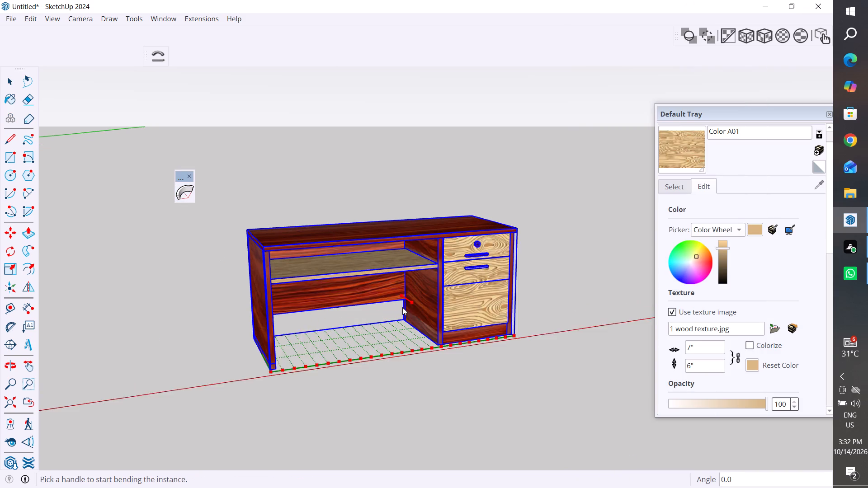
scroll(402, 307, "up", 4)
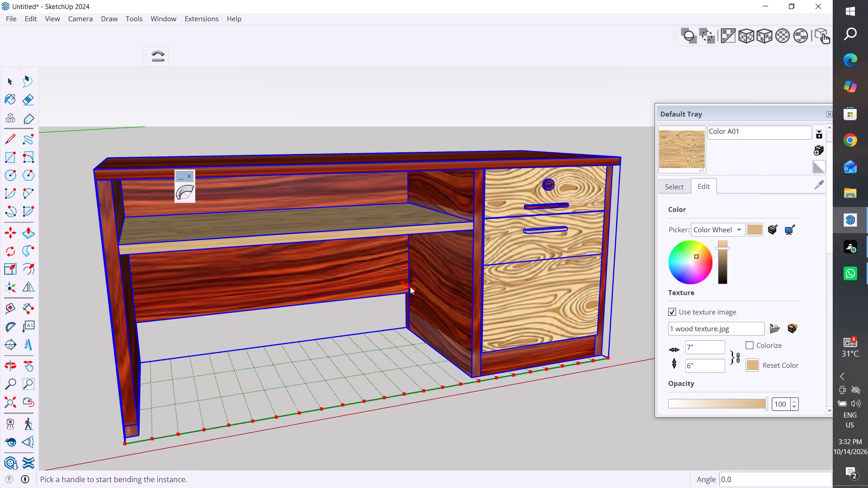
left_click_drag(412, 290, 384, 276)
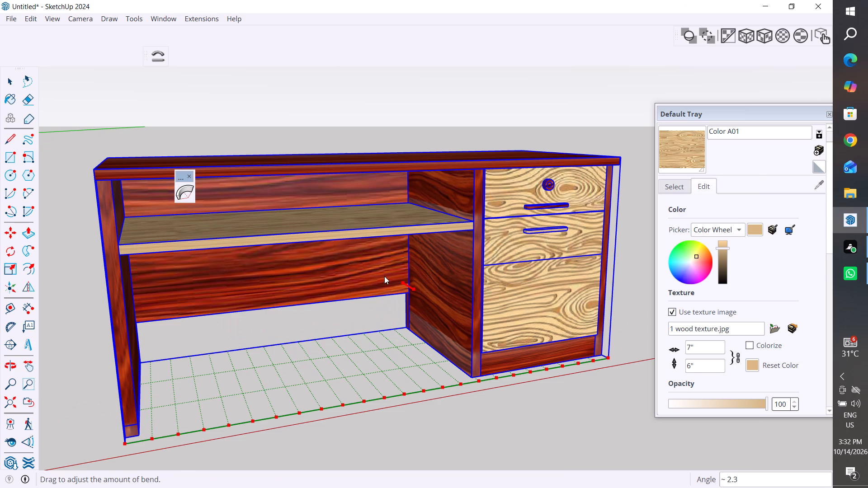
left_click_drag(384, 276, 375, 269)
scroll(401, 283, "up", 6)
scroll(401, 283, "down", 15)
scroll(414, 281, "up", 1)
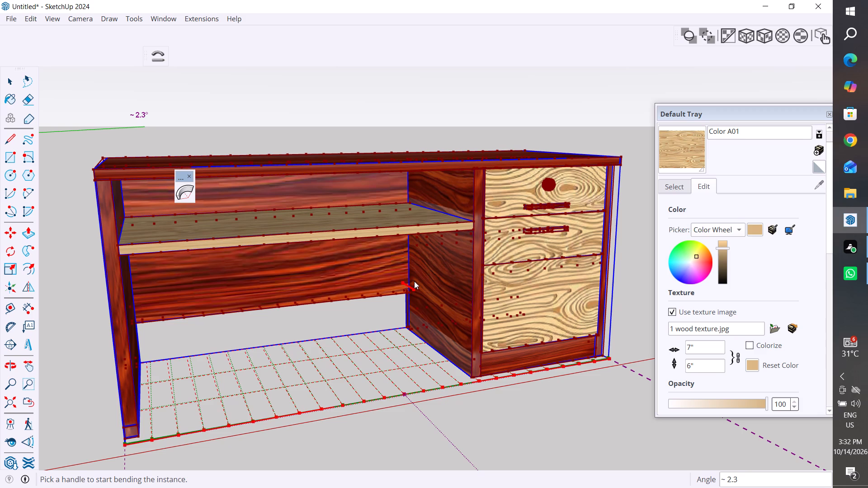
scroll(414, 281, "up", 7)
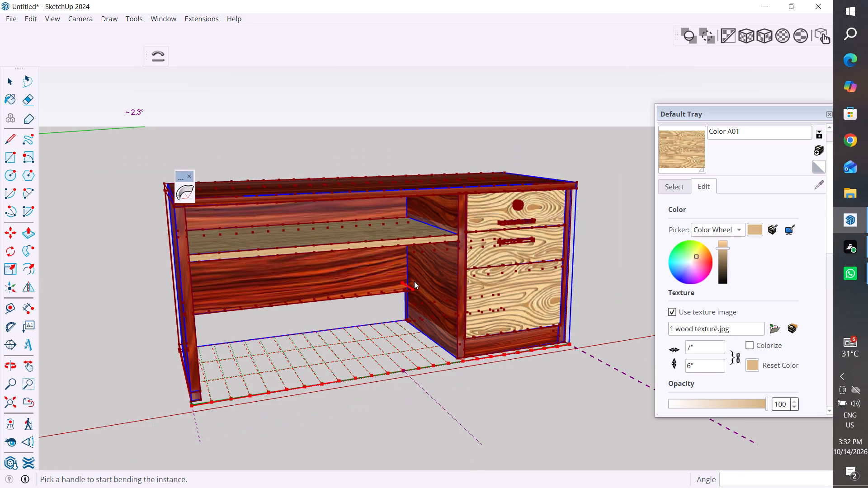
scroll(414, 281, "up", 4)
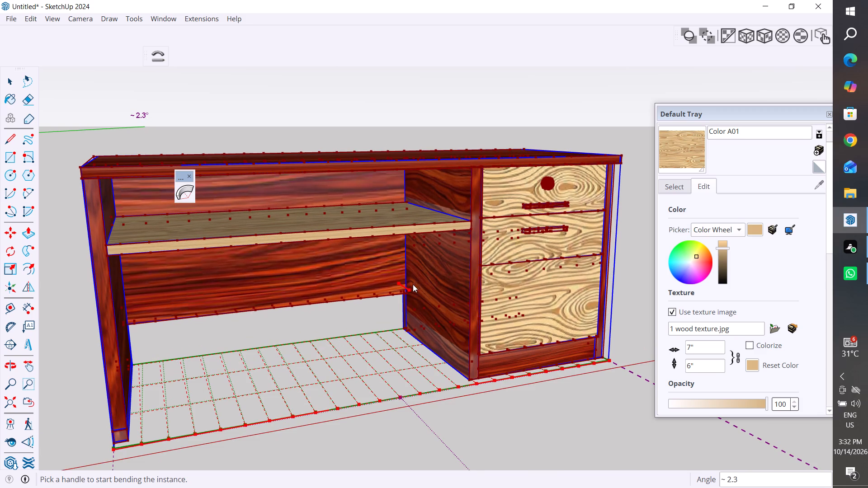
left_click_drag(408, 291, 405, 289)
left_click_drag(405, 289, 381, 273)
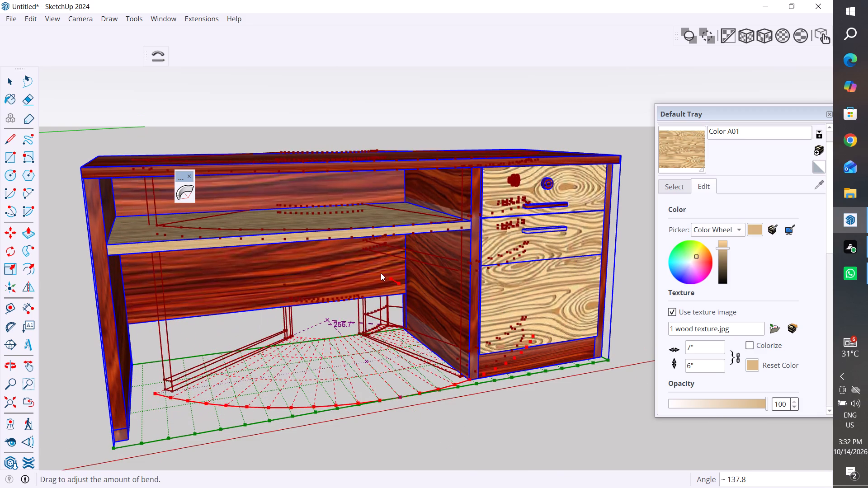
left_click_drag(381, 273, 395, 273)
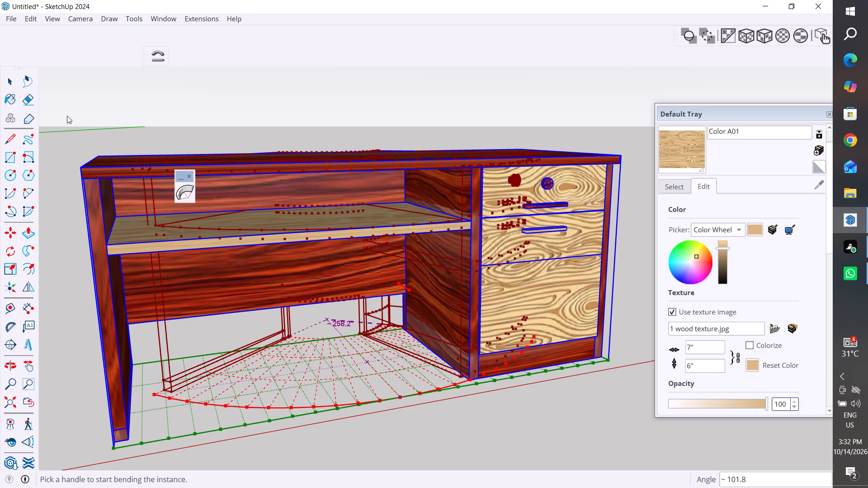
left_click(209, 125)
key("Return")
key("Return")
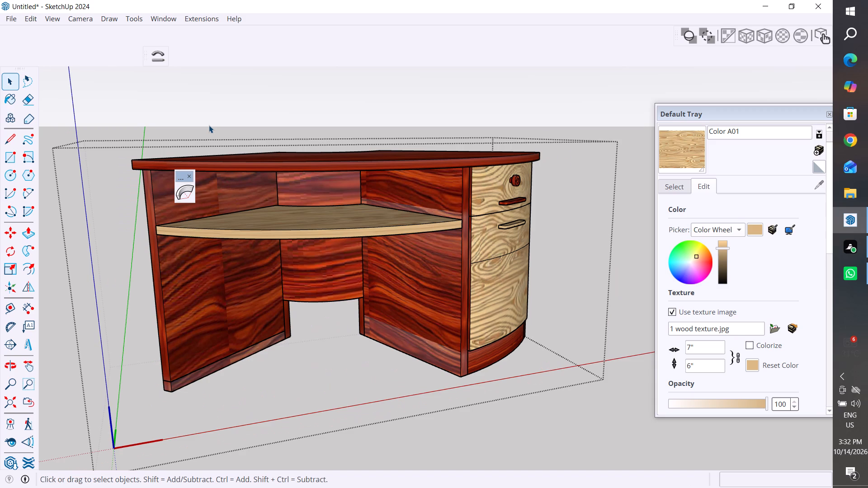
Examine the True Bend desk's back, top and drawer side, and close its editing context.
scroll(236, 145, "down", 4)
middle_click_drag(440, 254, 24, 236)
middle_click_drag(435, 259, 84, 282)
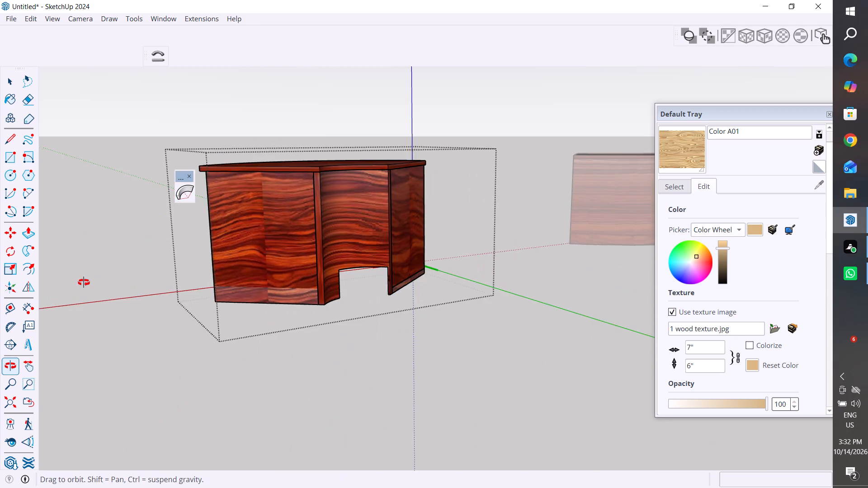
middle_click_drag(84, 282, 658, 408)
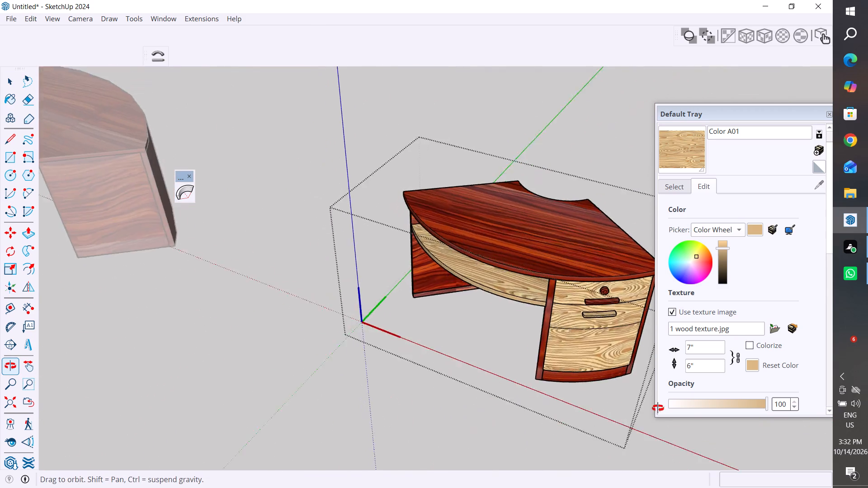
middle_click_drag(658, 408, 579, 373)
middle_click_drag(490, 324, 516, 253)
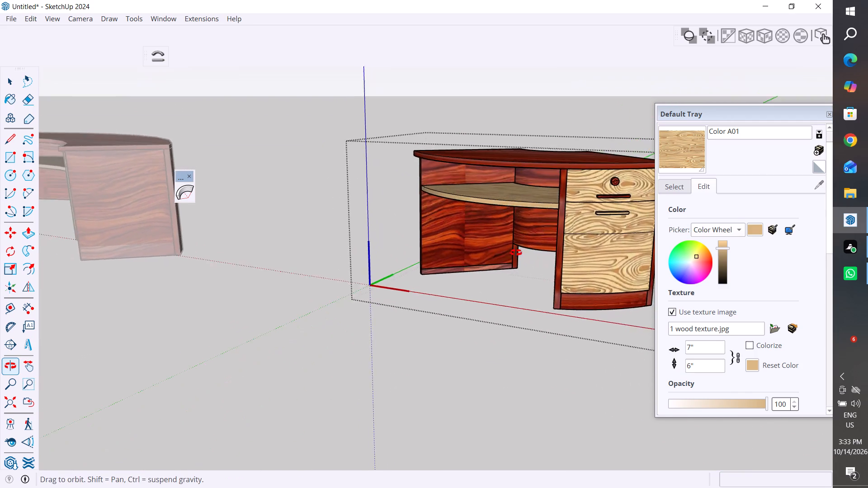
middle_click_drag(516, 253, 600, 372)
scroll(495, 306, "up", 3)
scroll(288, 294, "down", 4)
left_click(382, 363)
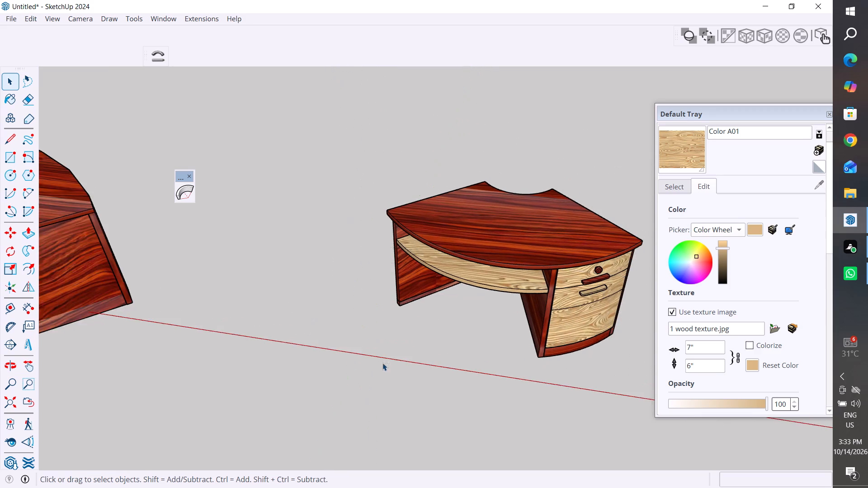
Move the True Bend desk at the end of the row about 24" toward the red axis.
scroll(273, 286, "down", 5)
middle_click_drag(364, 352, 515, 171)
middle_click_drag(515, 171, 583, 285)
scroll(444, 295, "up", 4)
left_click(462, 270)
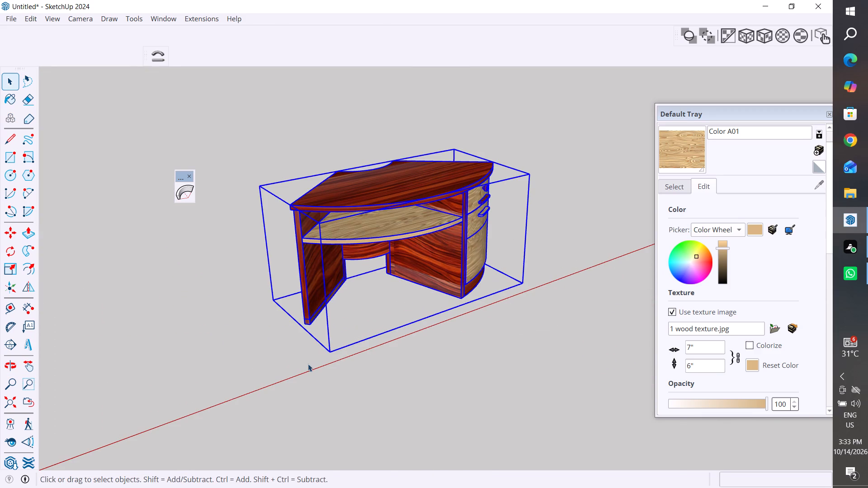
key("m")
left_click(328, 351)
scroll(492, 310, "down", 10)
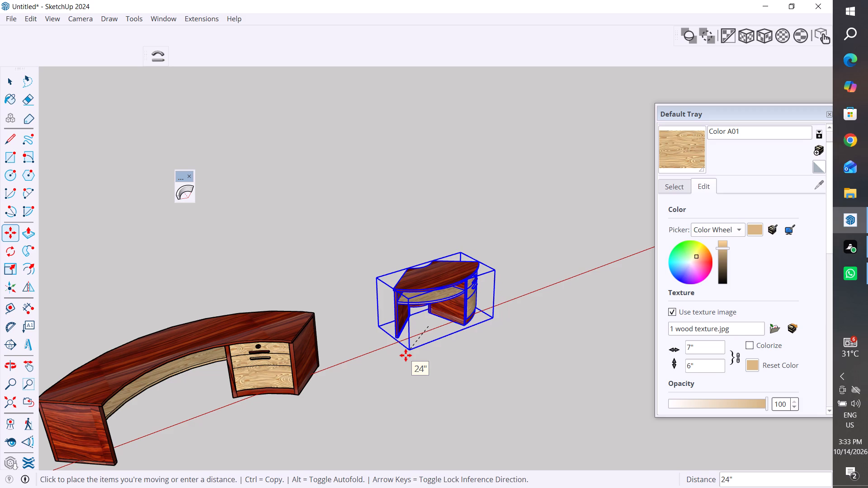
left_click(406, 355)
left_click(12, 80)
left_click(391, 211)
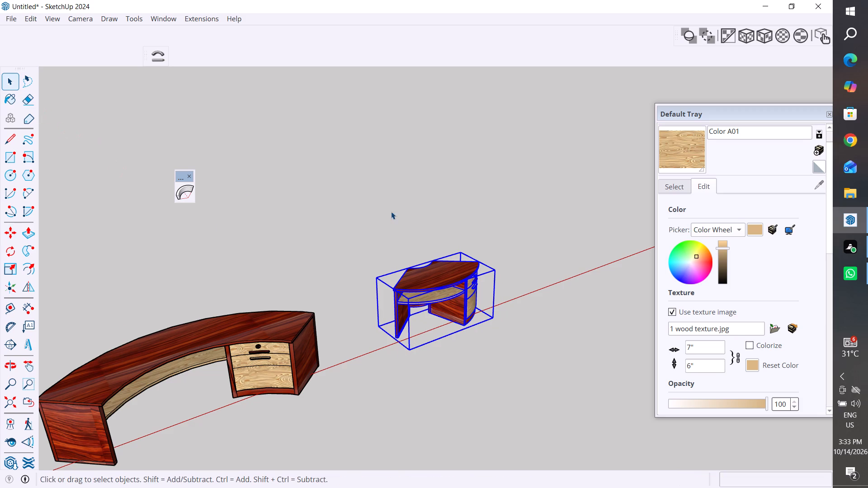
Examine the whole row of desks from the end, the front and above, comparing their curved shapes.
scroll(328, 388, "down", 5)
middle_click_drag(512, 374, 54, 359)
scroll(480, 422, "up", 4)
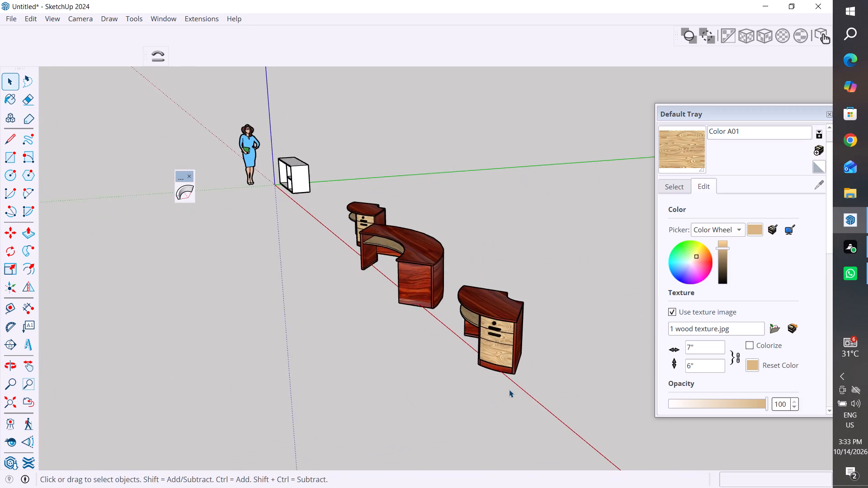
middle_click_drag(511, 390, 594, 390)
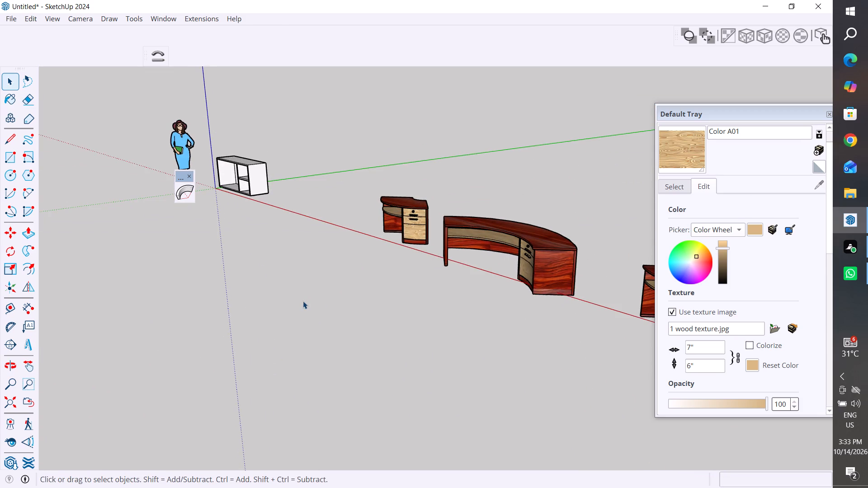
scroll(303, 300, "down", 8)
middle_click_drag(310, 303, 451, 325)
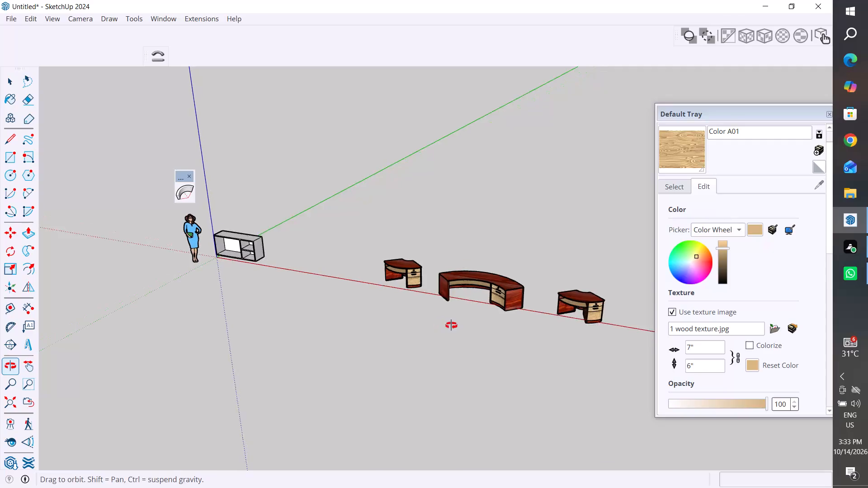
middle_click_drag(451, 325, 466, 322)
scroll(268, 290, "down", 5)
middle_click_drag(502, 346, 566, 328)
scroll(490, 289, "up", 6)
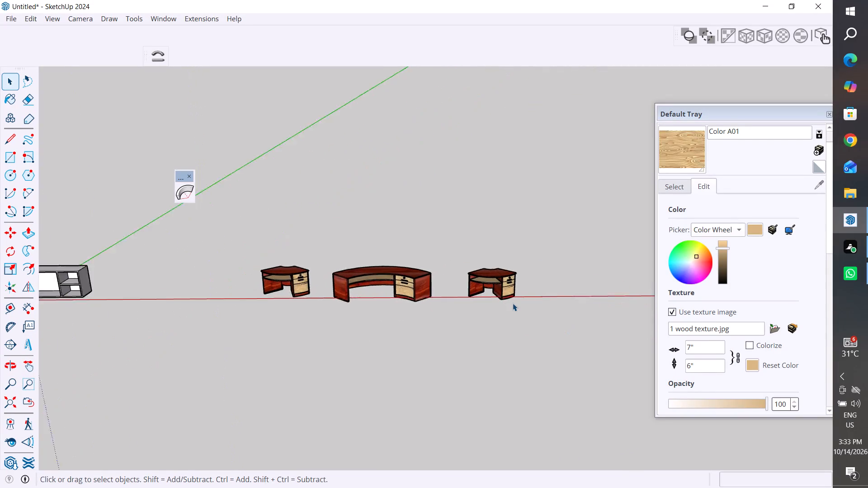
scroll(513, 303, "up", 6)
scroll(528, 312, "down", 3)
middle_click_drag(368, 390, 337, 415)
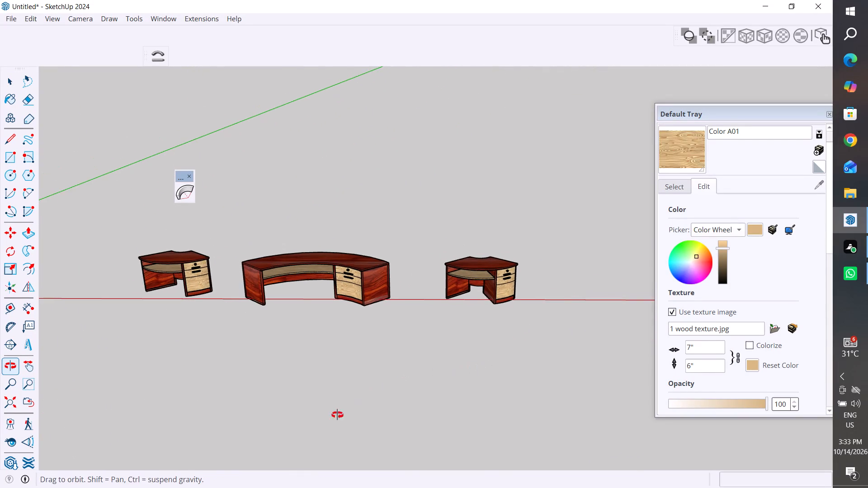
middle_click_drag(337, 415, 328, 419)
scroll(463, 273, "up", 3)
middle_click_drag(438, 327, 449, 330)
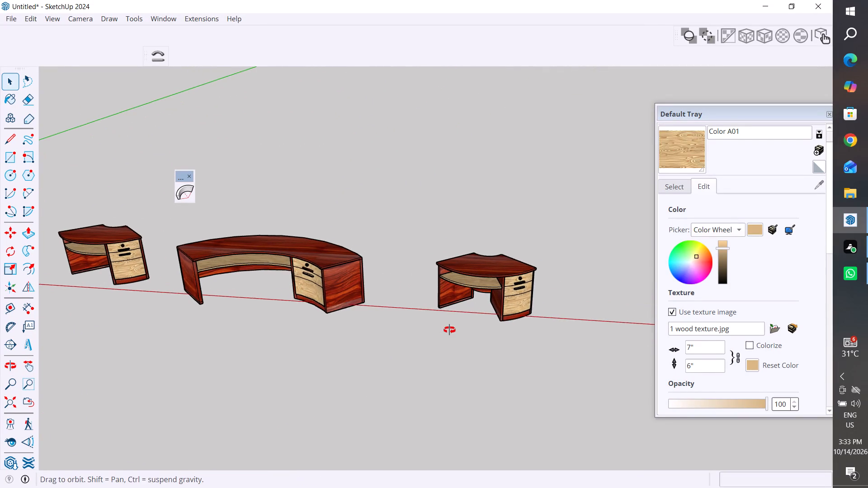
middle_click_drag(449, 330, 436, 308)
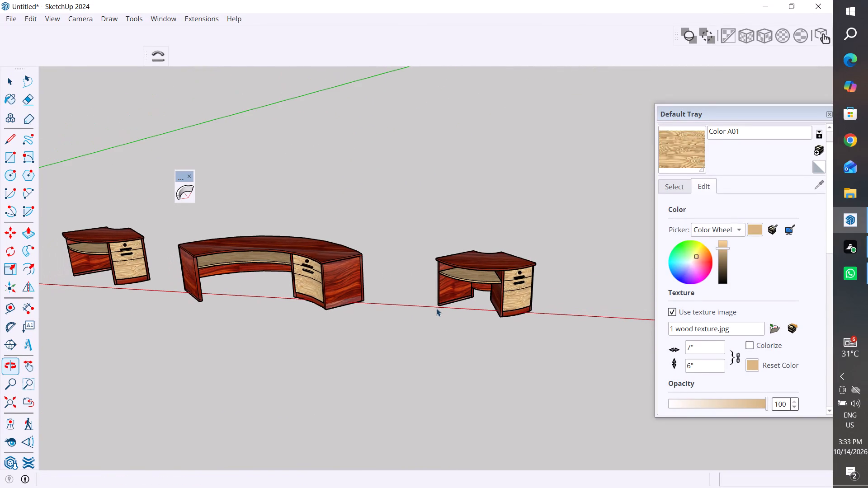
scroll(500, 369, "down", 5)
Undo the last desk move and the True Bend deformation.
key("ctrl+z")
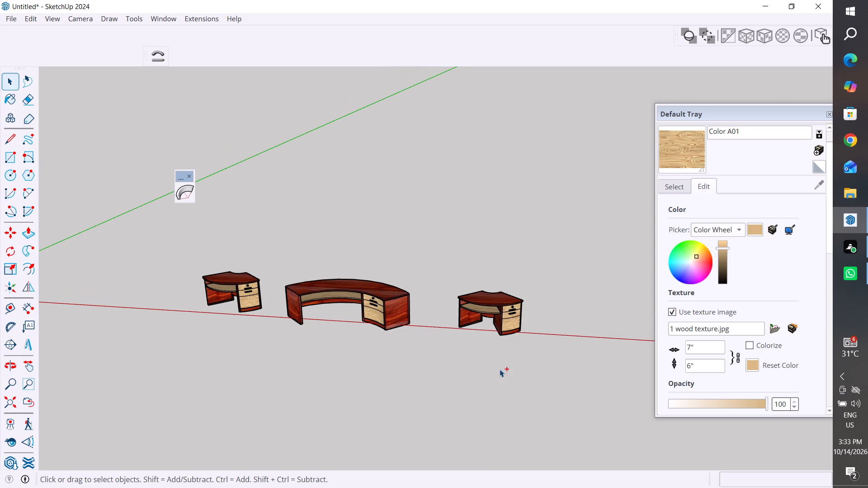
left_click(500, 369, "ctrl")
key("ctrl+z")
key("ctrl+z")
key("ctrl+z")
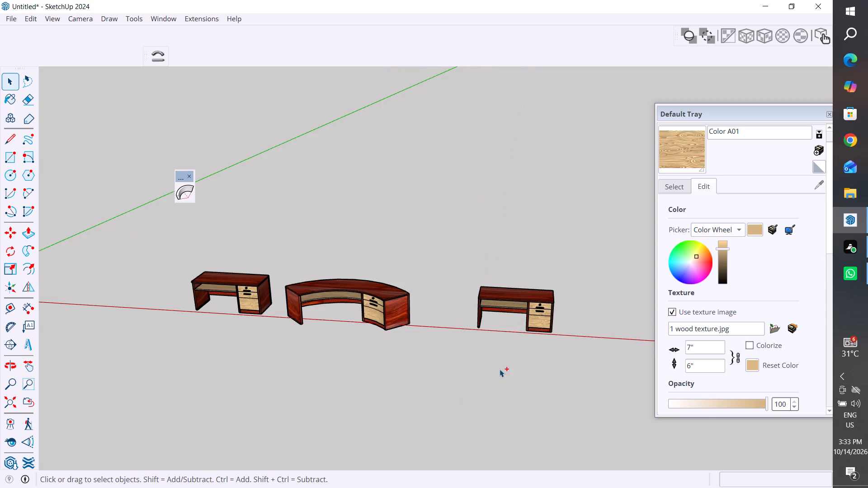
Copy the straight desk at the far end of the row about 140" farther along the red axis.
left_click(536, 320)
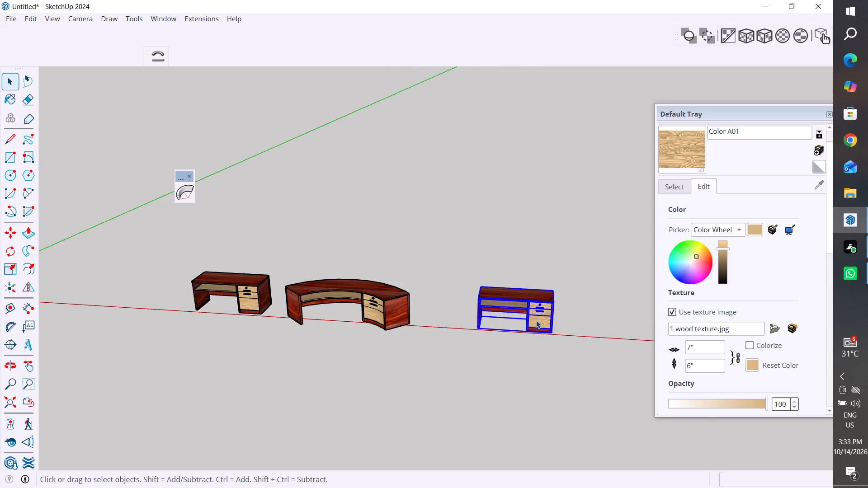
key("m")
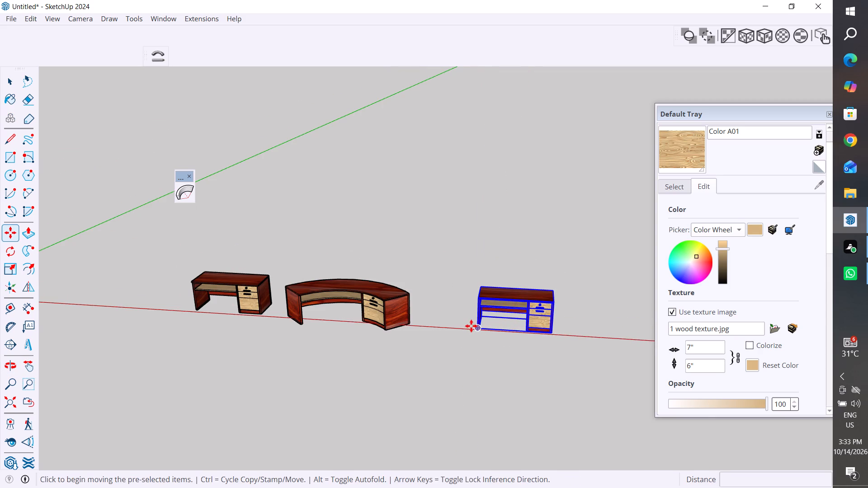
left_click(477, 329, "ctrl")
scroll(477, 329, "down", 6)
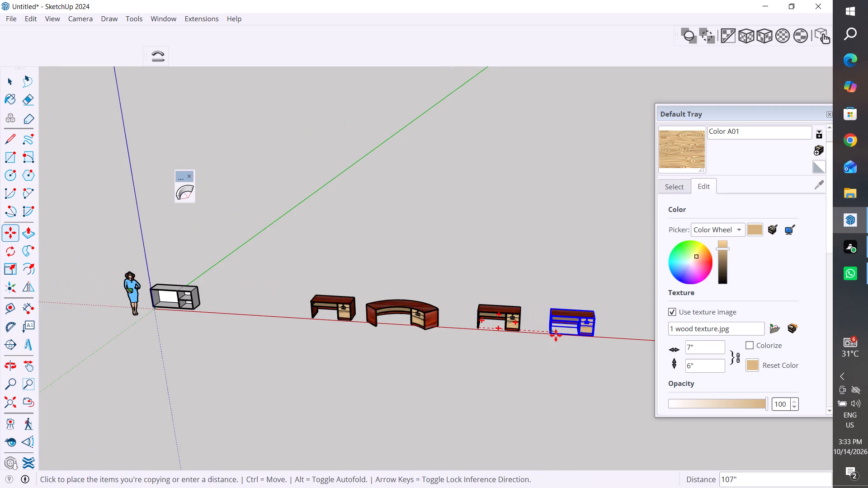
left_click(577, 333)
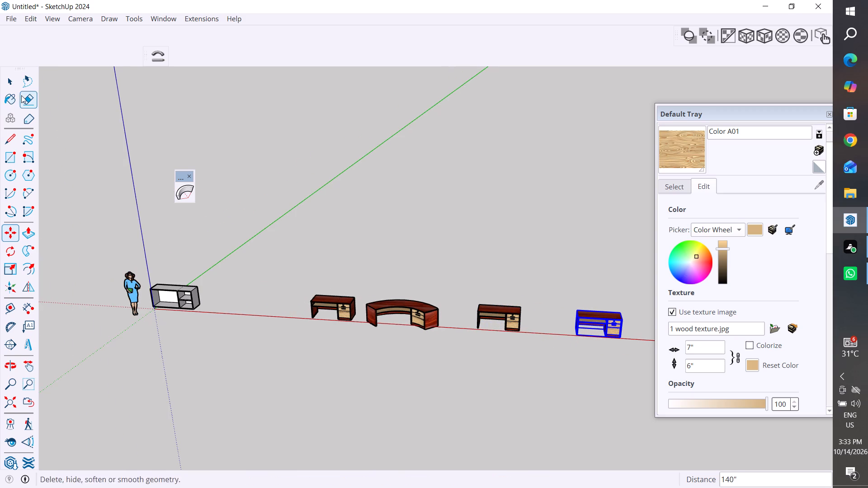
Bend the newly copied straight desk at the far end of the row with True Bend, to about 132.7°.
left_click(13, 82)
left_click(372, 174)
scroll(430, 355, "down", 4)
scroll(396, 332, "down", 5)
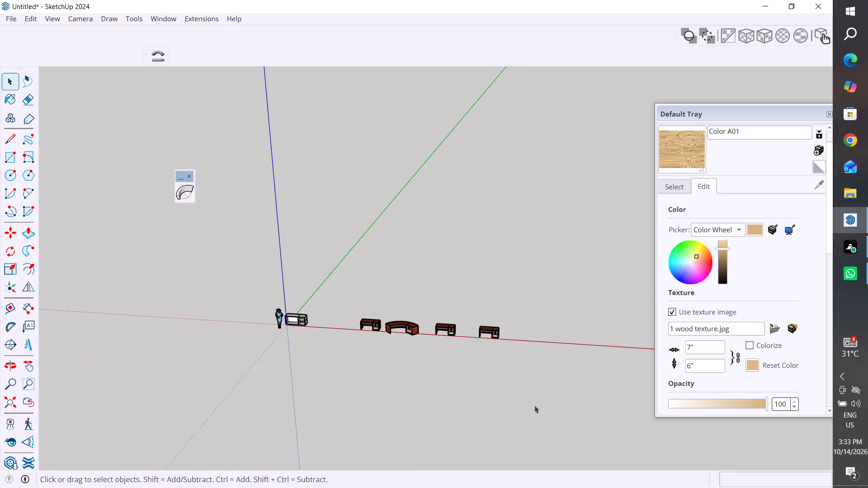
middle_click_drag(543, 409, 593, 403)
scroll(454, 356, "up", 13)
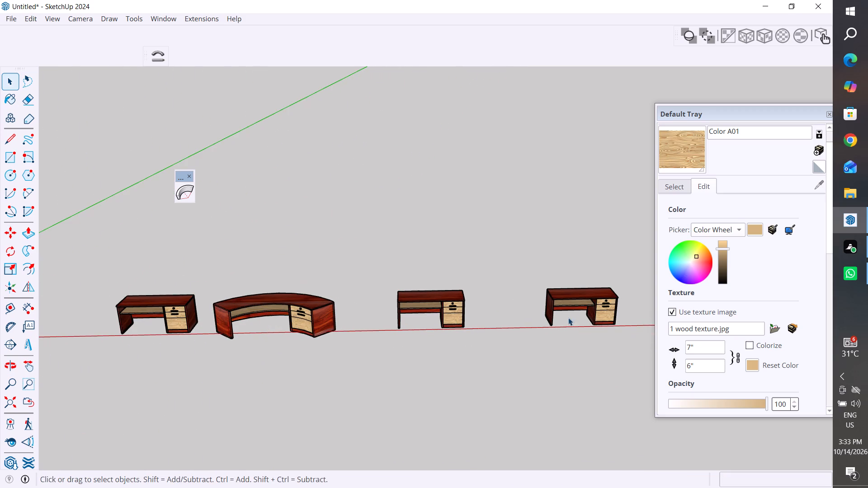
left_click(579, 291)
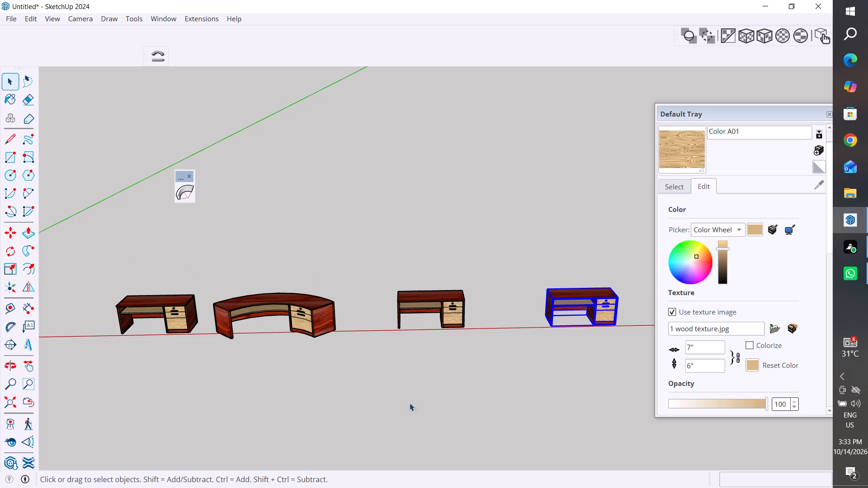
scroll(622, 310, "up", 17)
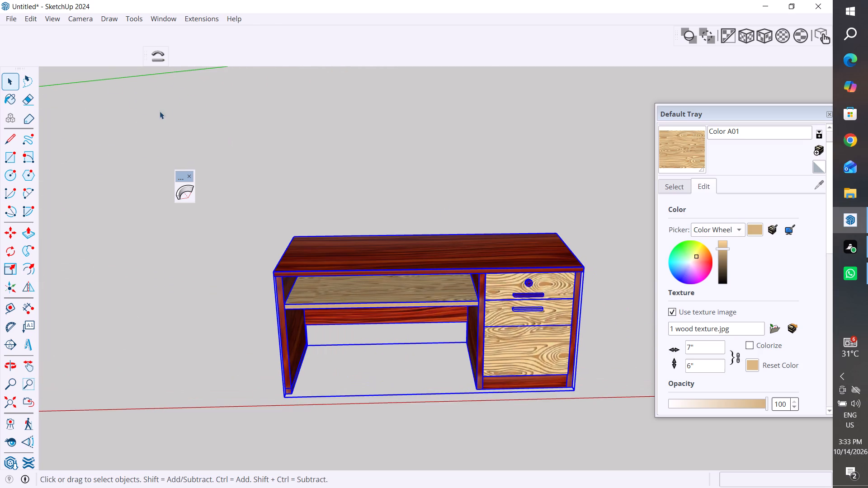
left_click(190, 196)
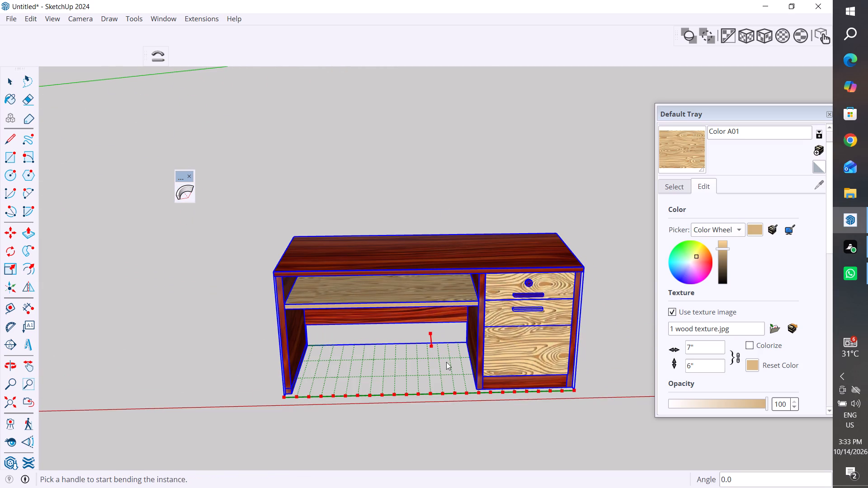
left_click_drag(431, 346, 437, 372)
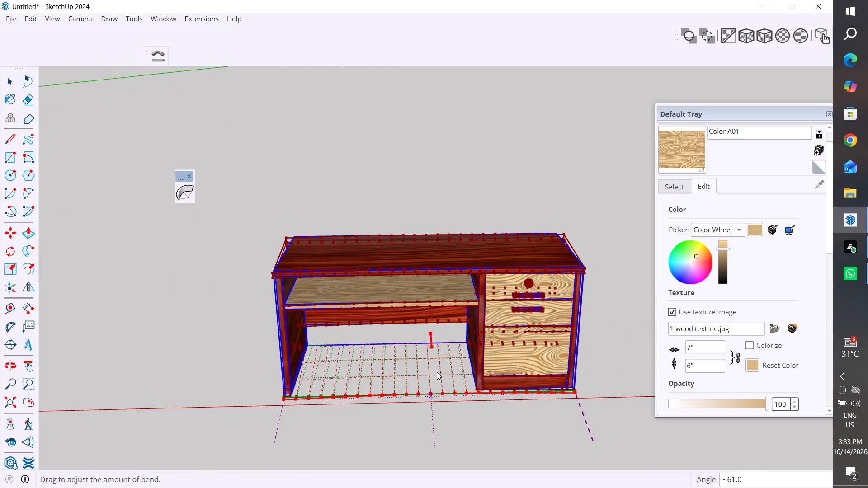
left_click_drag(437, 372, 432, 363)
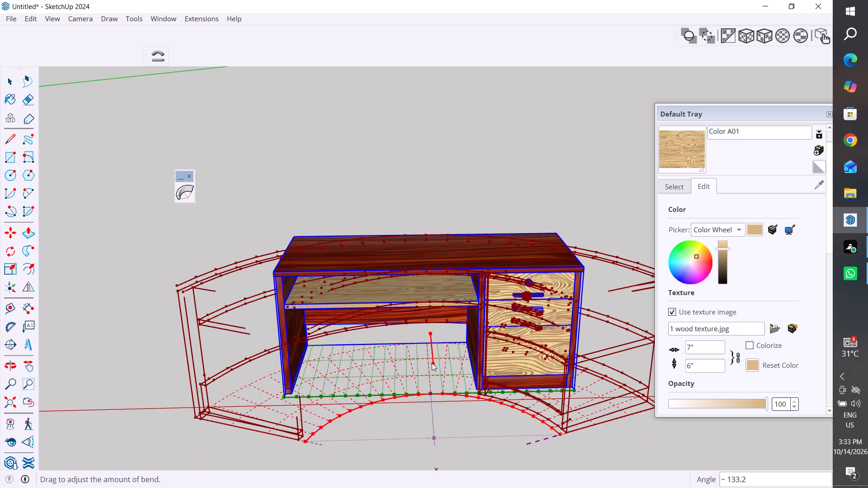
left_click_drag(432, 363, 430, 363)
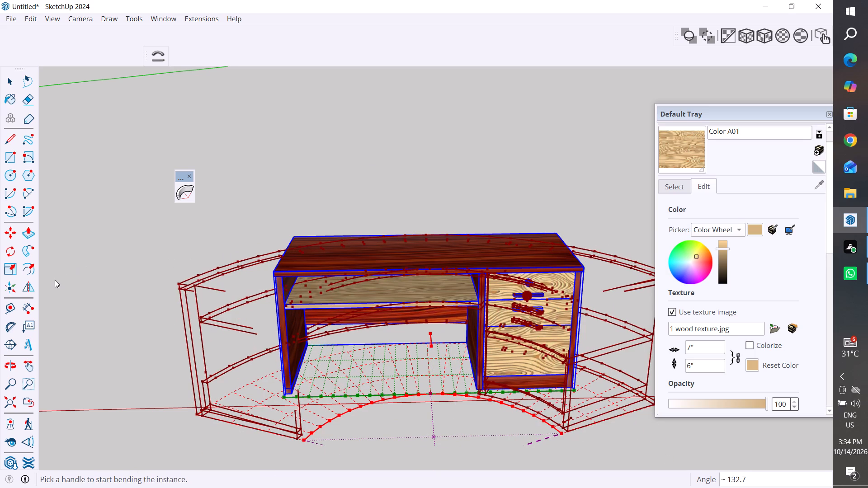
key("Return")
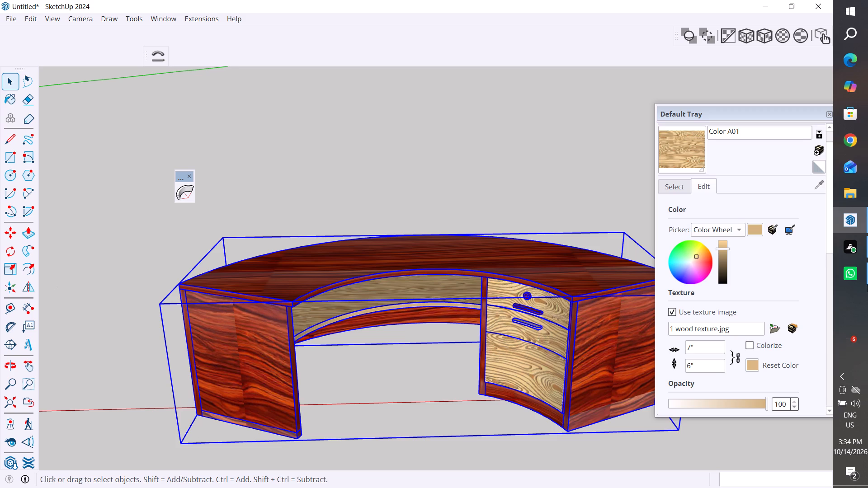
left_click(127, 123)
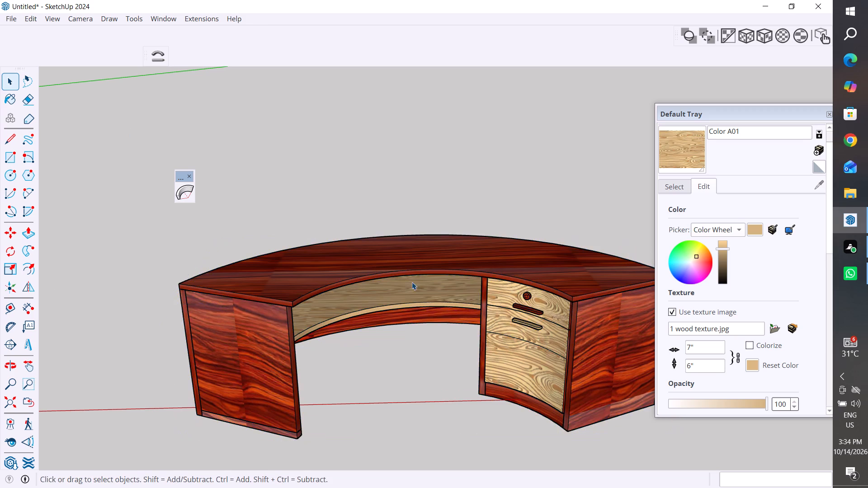
Examine the bent desks along the row from the end, the front and above, comparing their curved shapes.
scroll(420, 293, "down", 5)
scroll(363, 301, "down", 11)
middle_click_drag(526, 309, 416, 393)
scroll(148, 275, "up", 3)
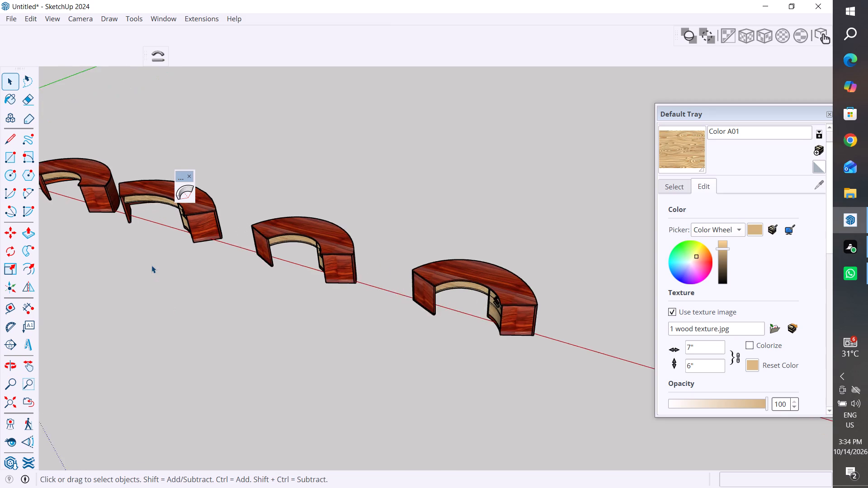
scroll(151, 265, "up", 1)
scroll(333, 260, "up", 2)
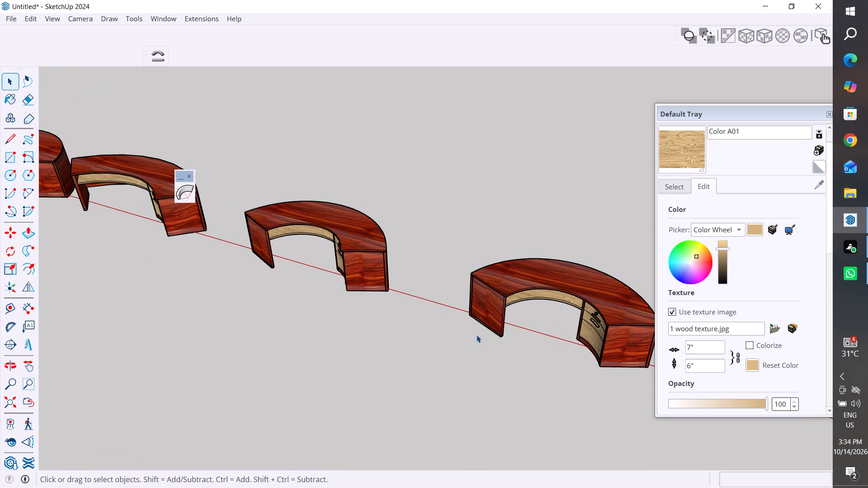
left_click(488, 309)
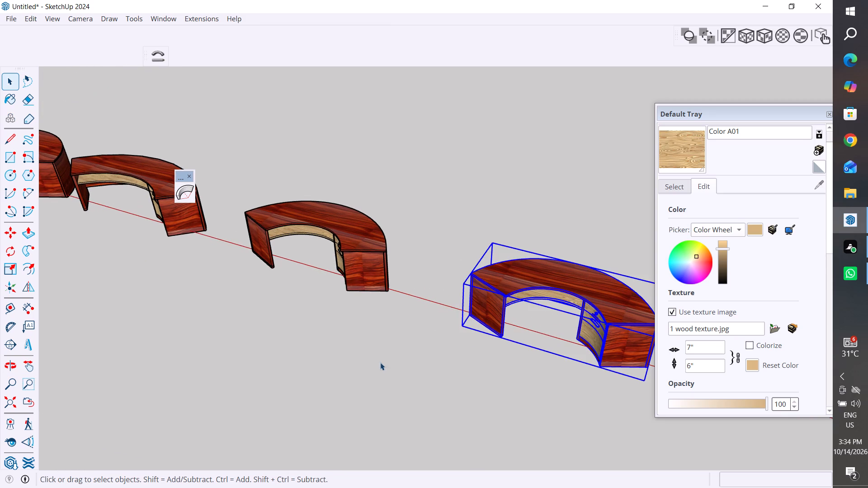
left_click(435, 347)
middle_click_drag(433, 364, 591, 311)
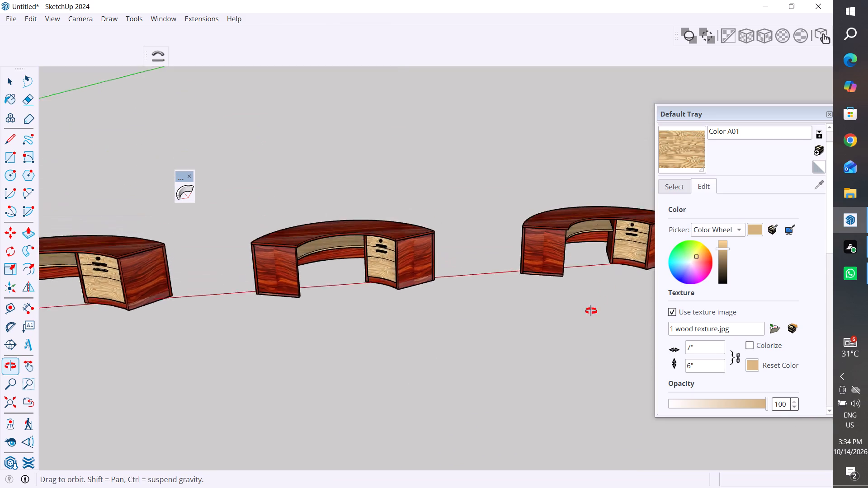
middle_click_drag(591, 311, 463, 359)
scroll(605, 259, "down", 5)
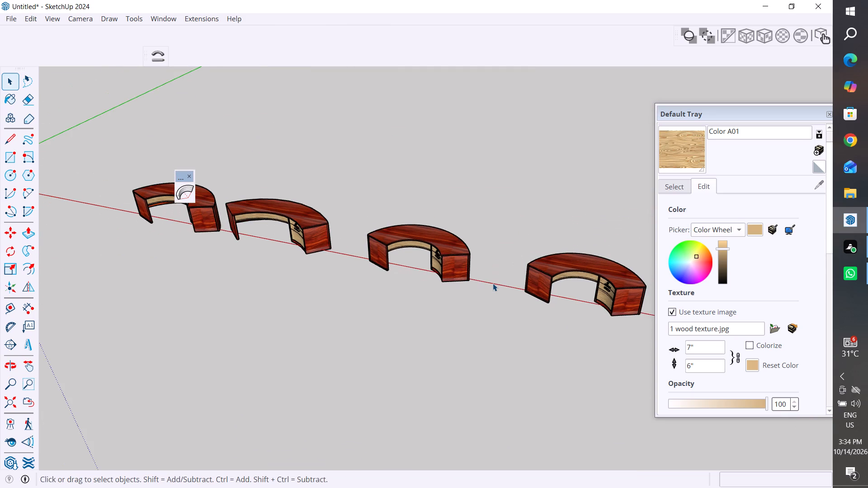
Undo the True Bend deformation and the last desk copy at the far end of the row.
left_click(493, 283, "ctrl")
key("ctrl+z")
left_click(493, 283, "ctrl")
key("ctrl+z")
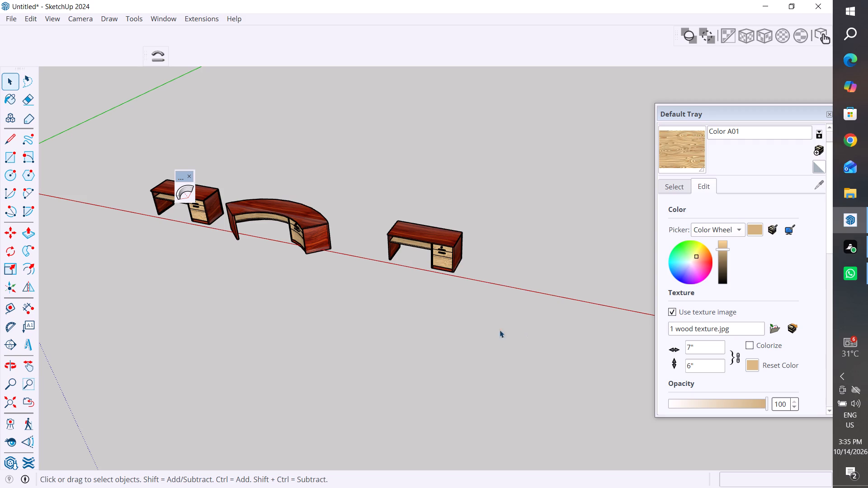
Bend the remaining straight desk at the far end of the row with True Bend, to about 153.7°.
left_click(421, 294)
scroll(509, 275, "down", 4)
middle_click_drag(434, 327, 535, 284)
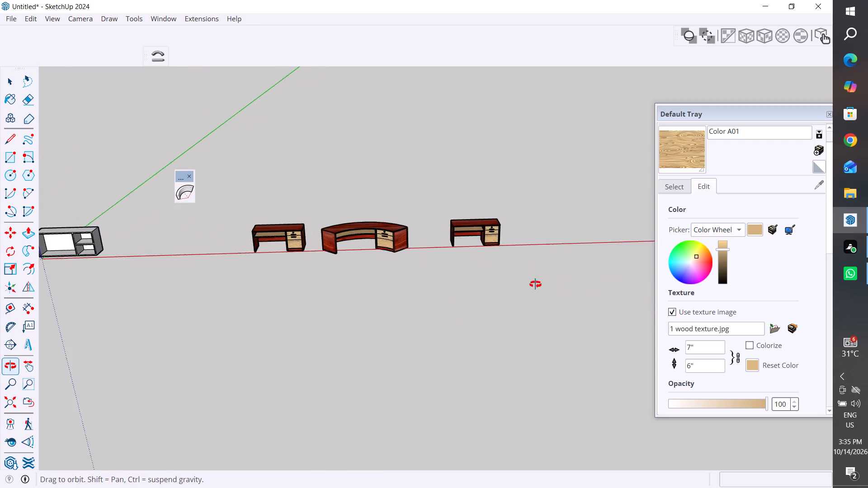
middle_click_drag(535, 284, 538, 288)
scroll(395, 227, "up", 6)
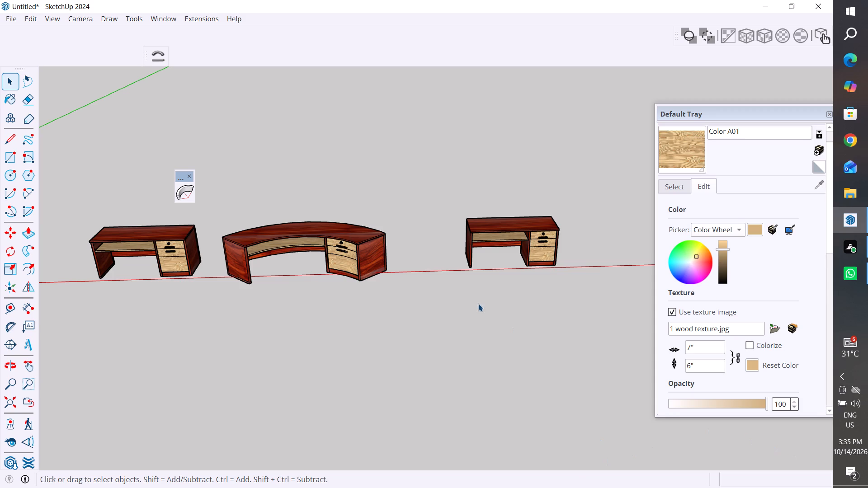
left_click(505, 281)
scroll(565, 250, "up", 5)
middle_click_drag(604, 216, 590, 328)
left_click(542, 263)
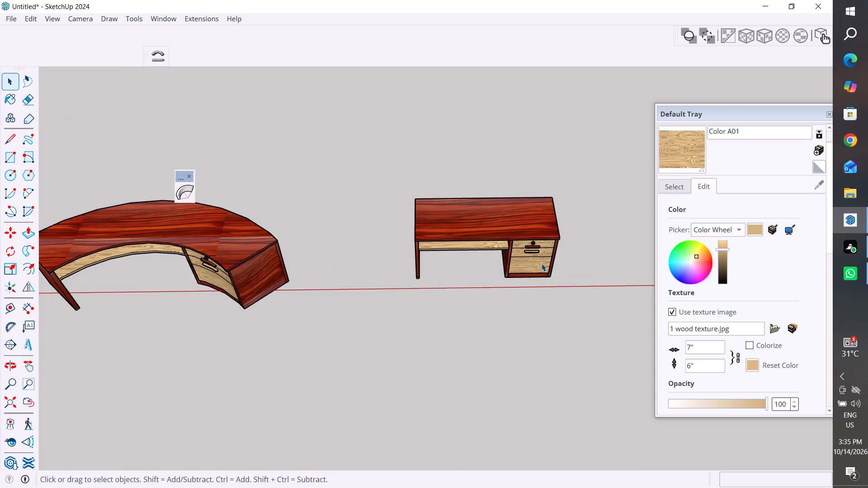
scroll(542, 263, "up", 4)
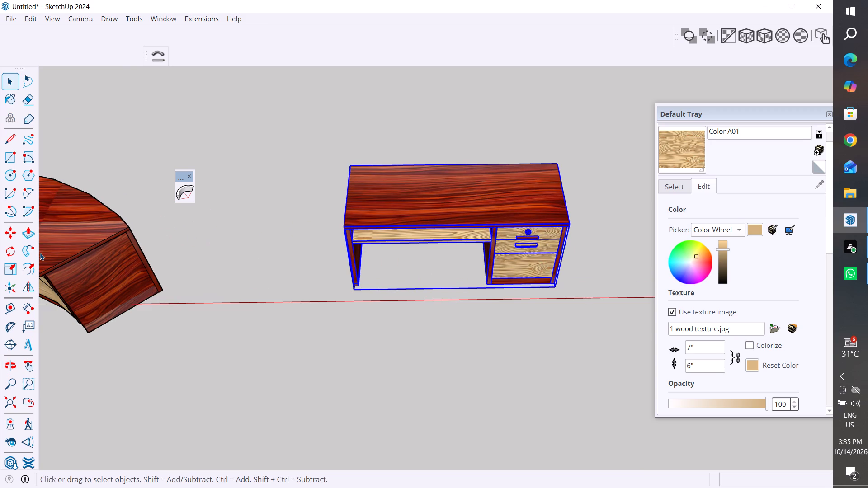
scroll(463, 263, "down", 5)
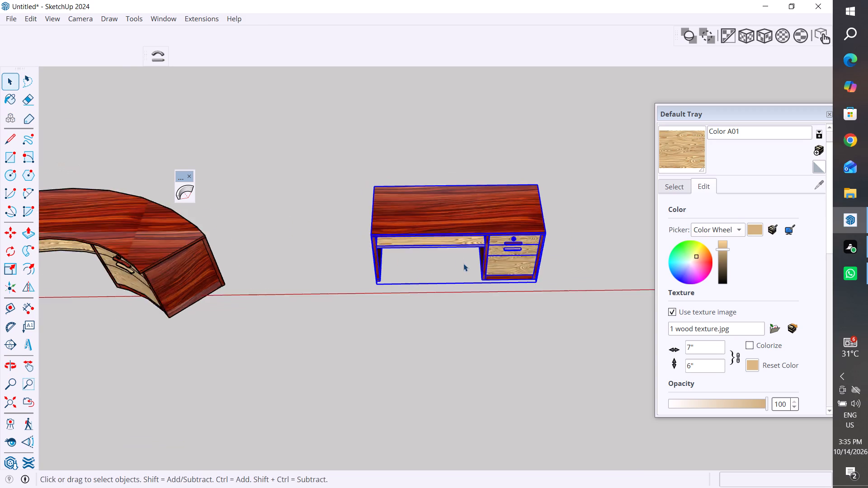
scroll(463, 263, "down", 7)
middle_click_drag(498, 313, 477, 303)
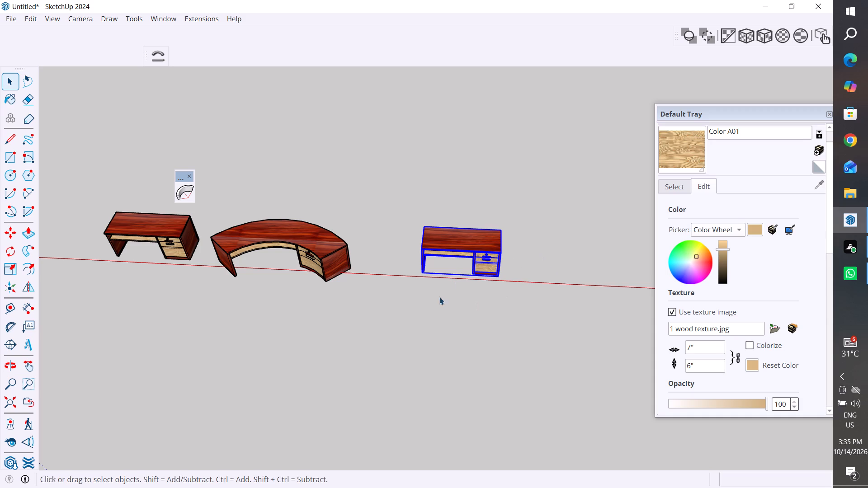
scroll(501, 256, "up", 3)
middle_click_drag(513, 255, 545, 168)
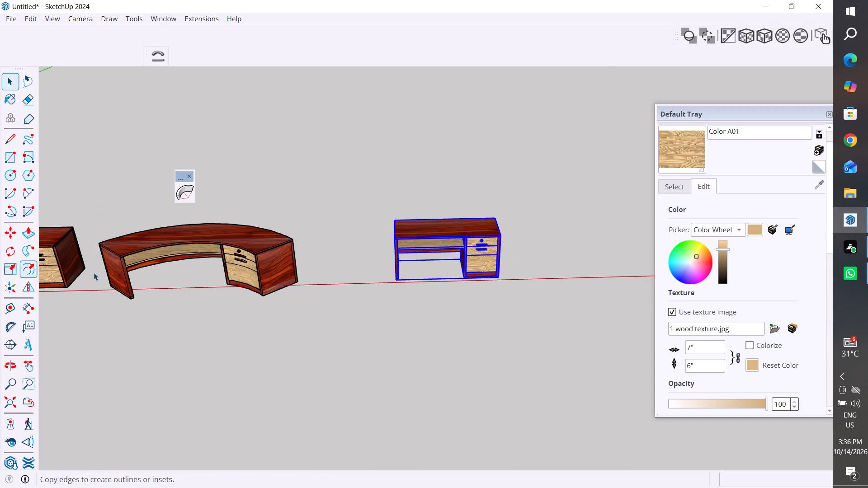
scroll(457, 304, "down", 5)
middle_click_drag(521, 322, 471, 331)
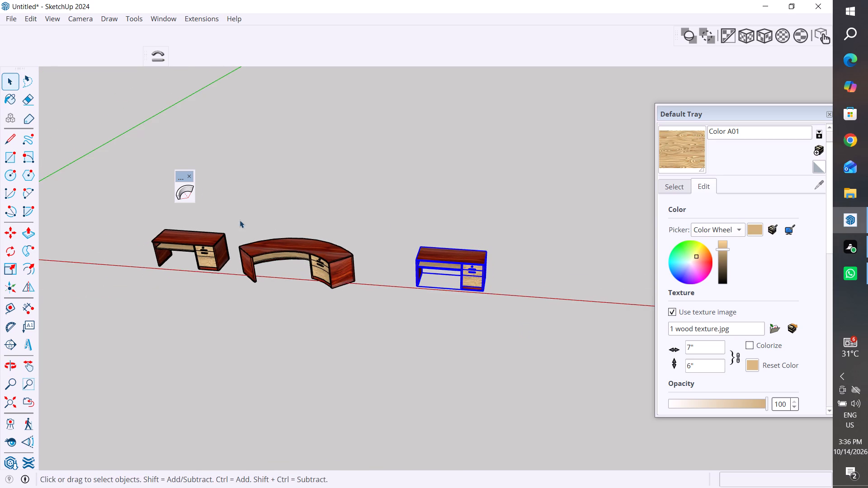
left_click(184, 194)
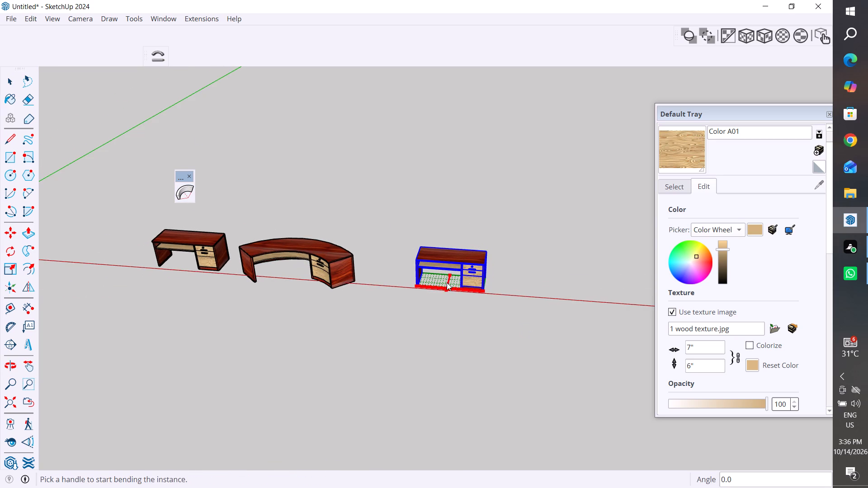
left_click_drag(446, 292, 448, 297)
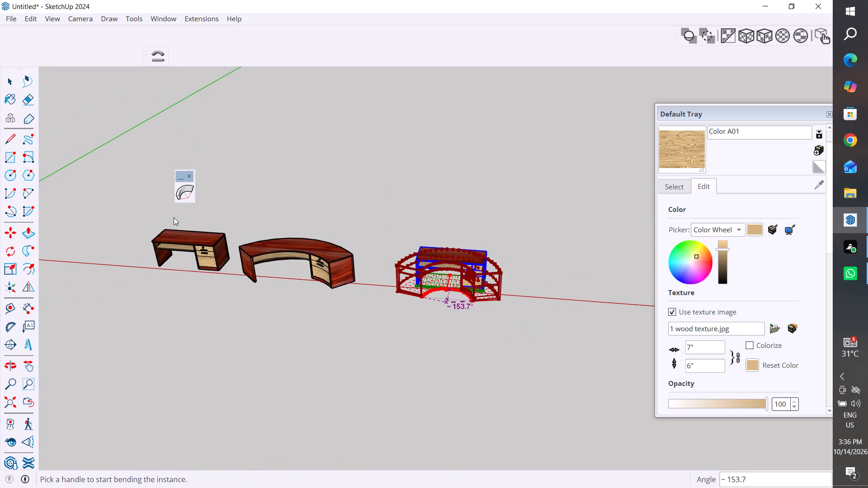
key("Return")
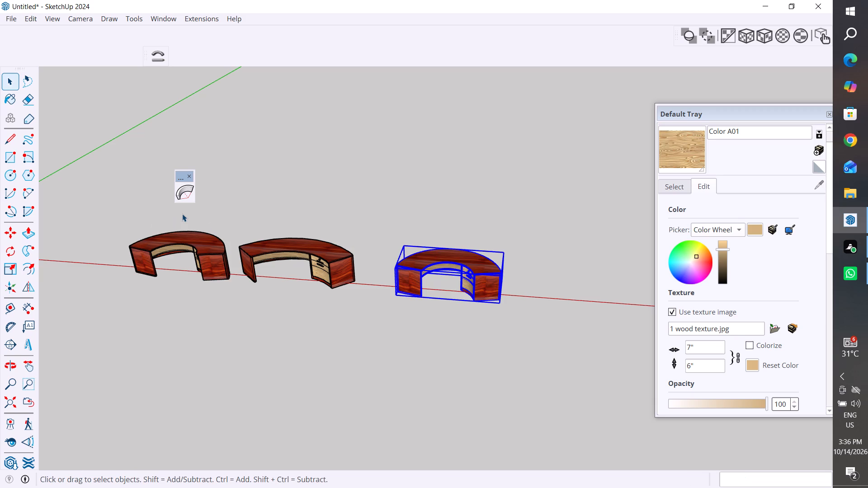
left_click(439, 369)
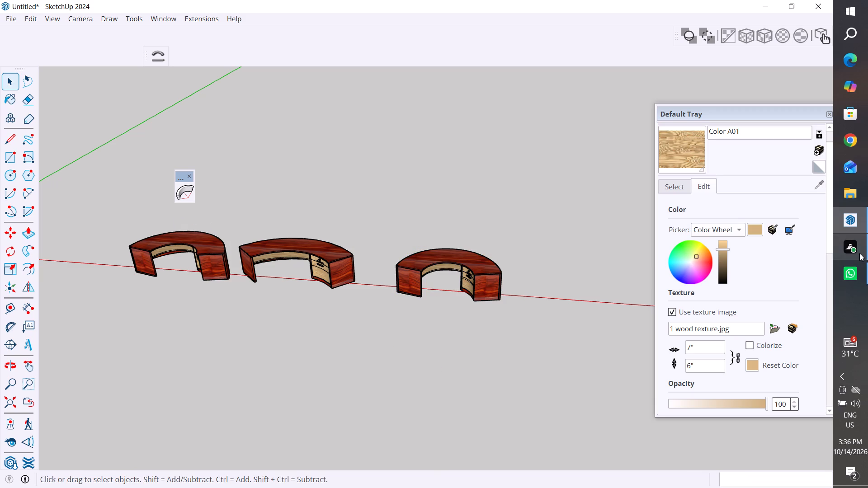
Save the model in the "Sketchup intership file" documents folder as "DESK WITH TRU BEND OR SHAPE BENDER".
key("ctrl+s")
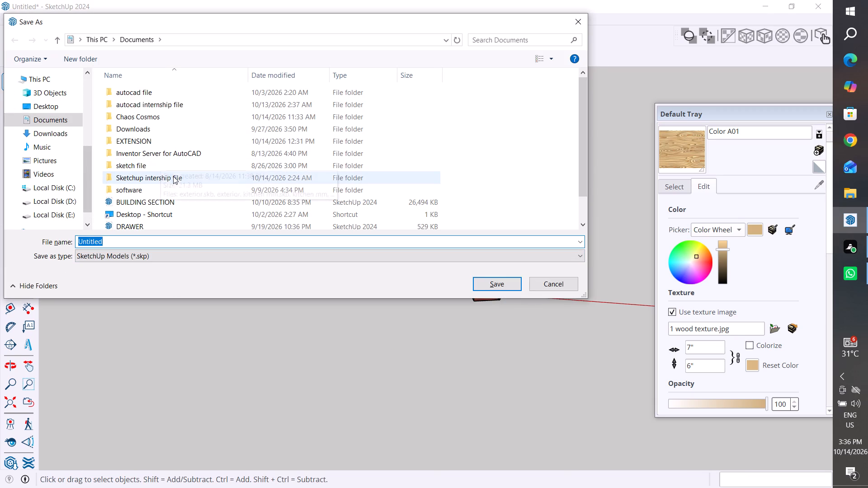
double_click(174, 179)
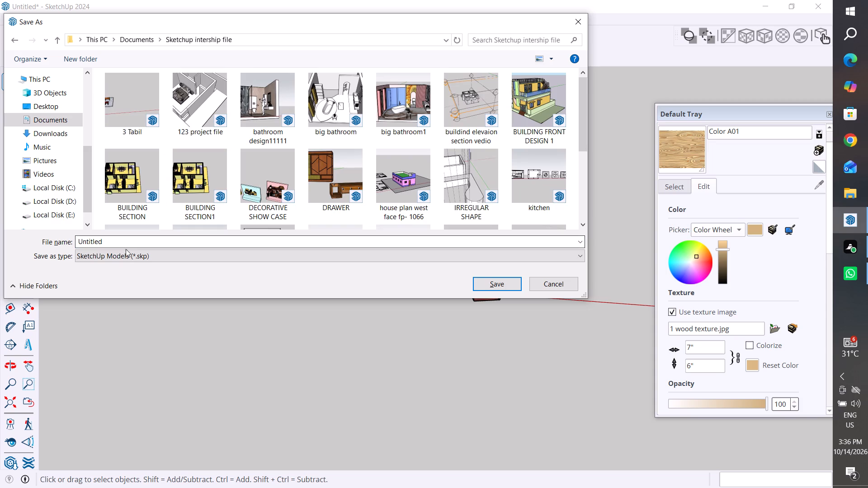
left_click(127, 244)
key("BackSpace")
key("BackSpace")
key("BackSpace")
type("SK")
type("ETCH")
key("space")
key("BackSpace")
key("BackSpace")
key("BackSpace")
key("BackSpace")
key("BackSpace")
key("BackSpace")
key("BackSpace")
key("BackSpace")
key("BackSpace")
key("BackSpace")
key("BackSpace")
key("BackSpace")
key("BackSpace")
key("BackSpace")
key("BackSpace")
key("BackSpace")
key("BackSpace")
key("BackSpace")
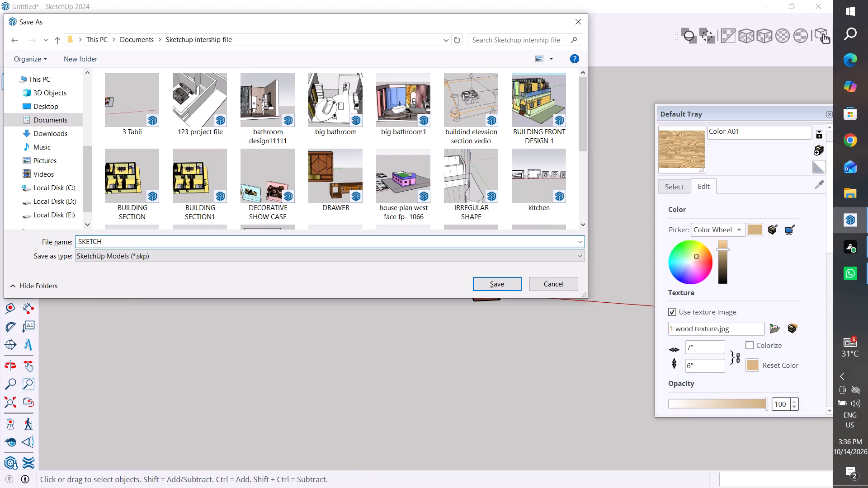
type("DESK WITH")
key("space")
type("TRU BEND")
key("space")
key("o")
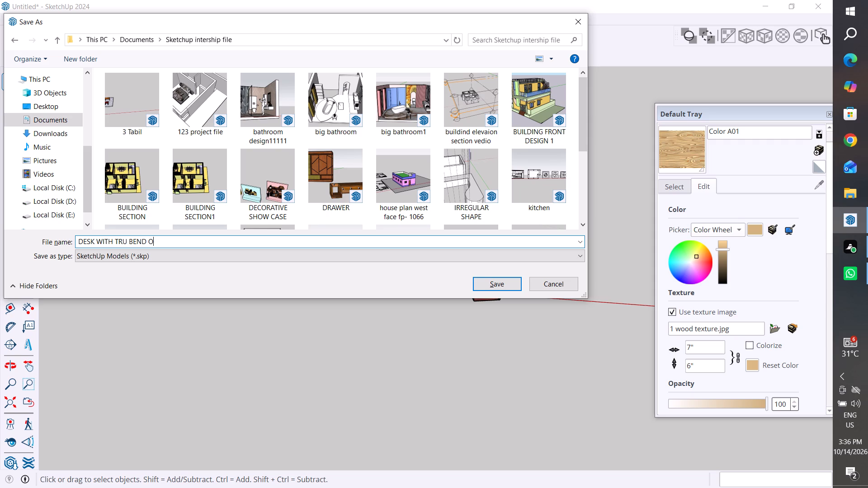
type("R D")
key("BackSpace")
type("SHAPE")
key("space")
type("BENDER")
key("space")
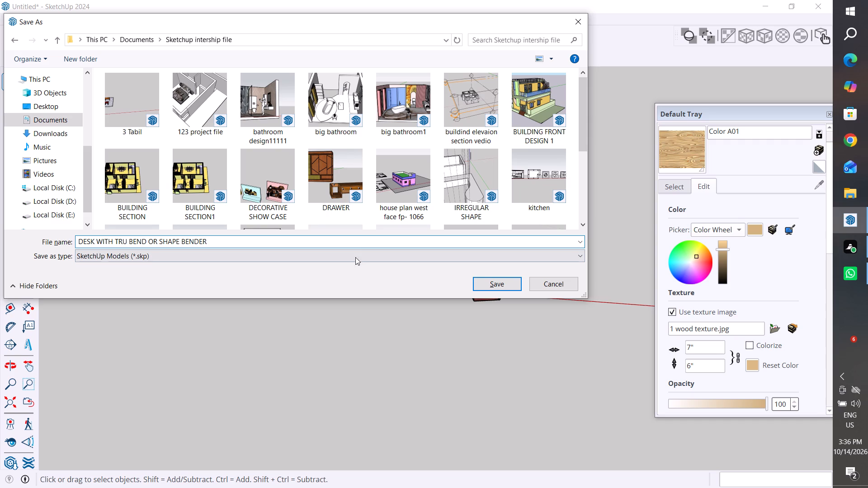
left_click(501, 285)
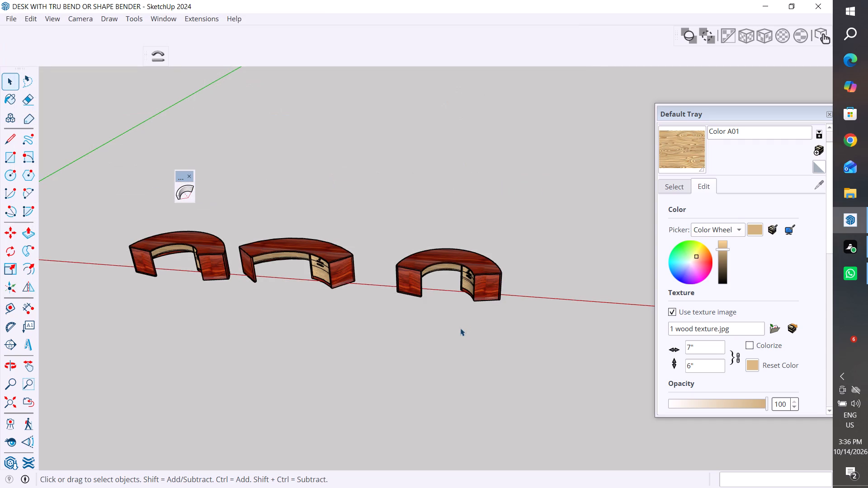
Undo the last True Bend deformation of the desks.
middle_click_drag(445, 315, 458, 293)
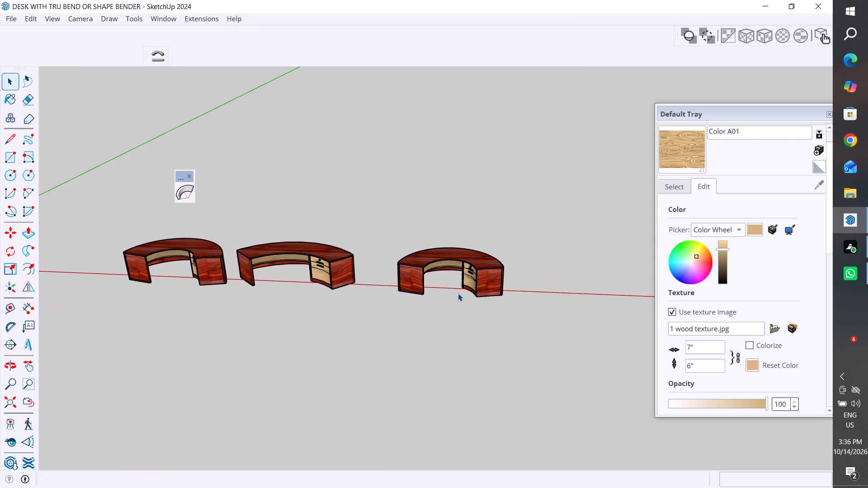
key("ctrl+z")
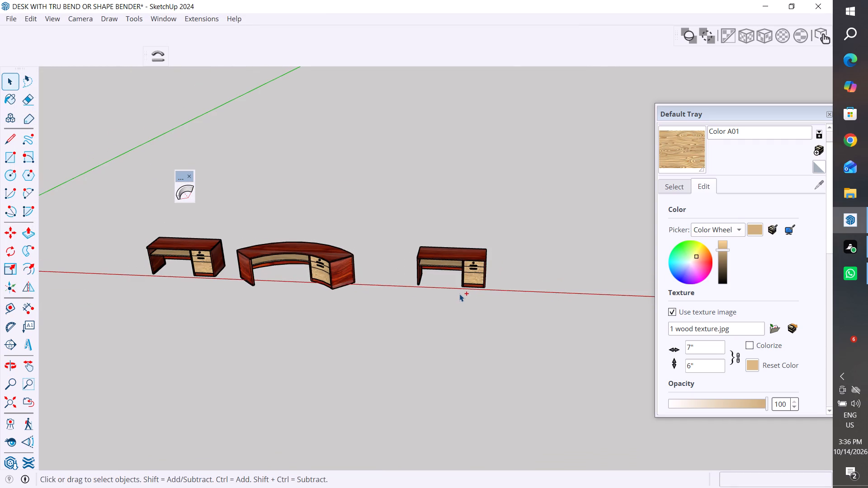
Save the model again under its current name.
key("ctrl+s")
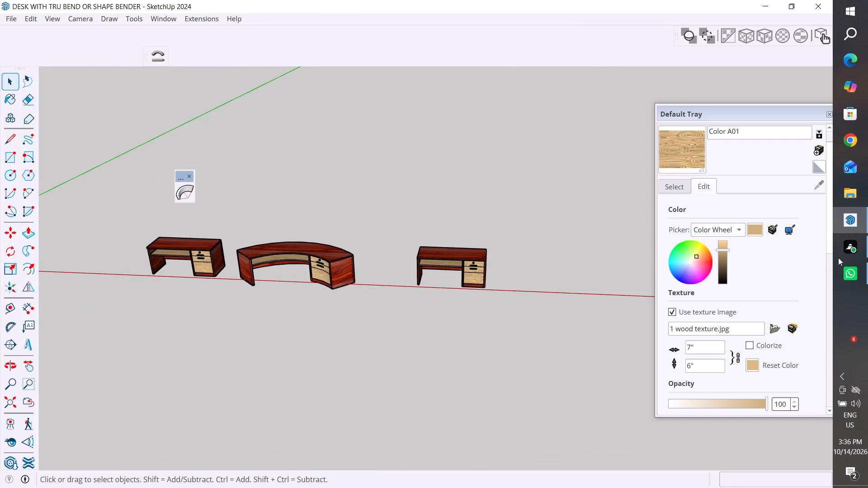
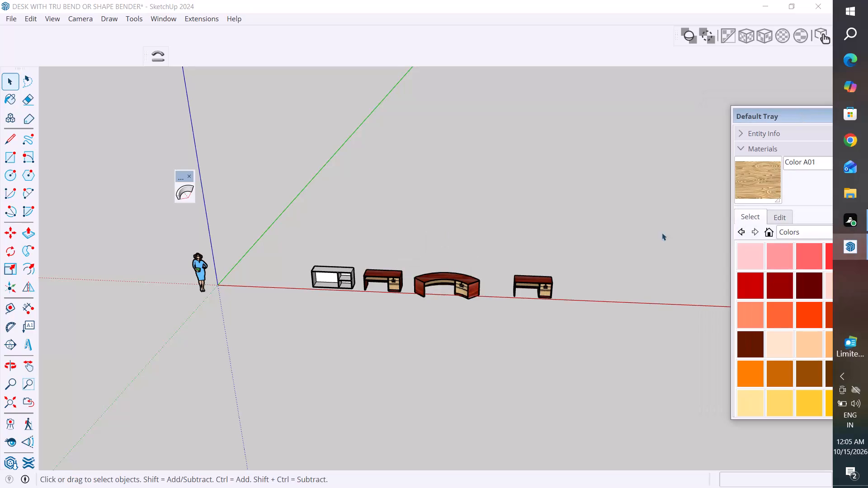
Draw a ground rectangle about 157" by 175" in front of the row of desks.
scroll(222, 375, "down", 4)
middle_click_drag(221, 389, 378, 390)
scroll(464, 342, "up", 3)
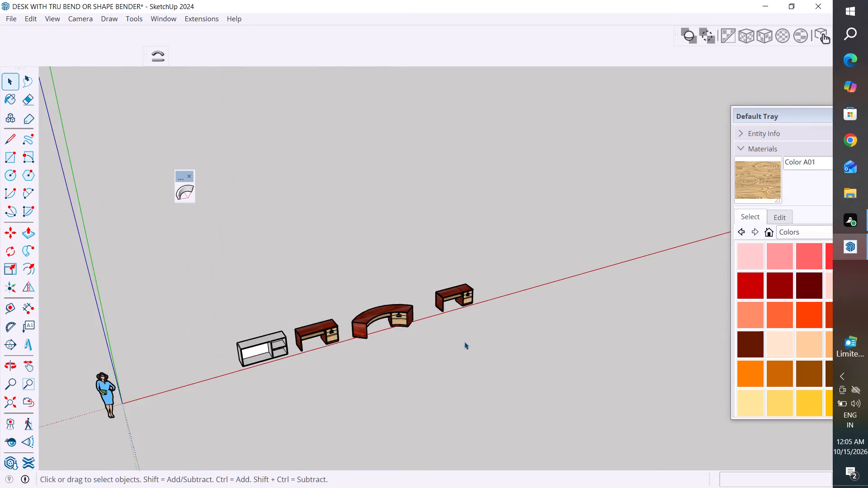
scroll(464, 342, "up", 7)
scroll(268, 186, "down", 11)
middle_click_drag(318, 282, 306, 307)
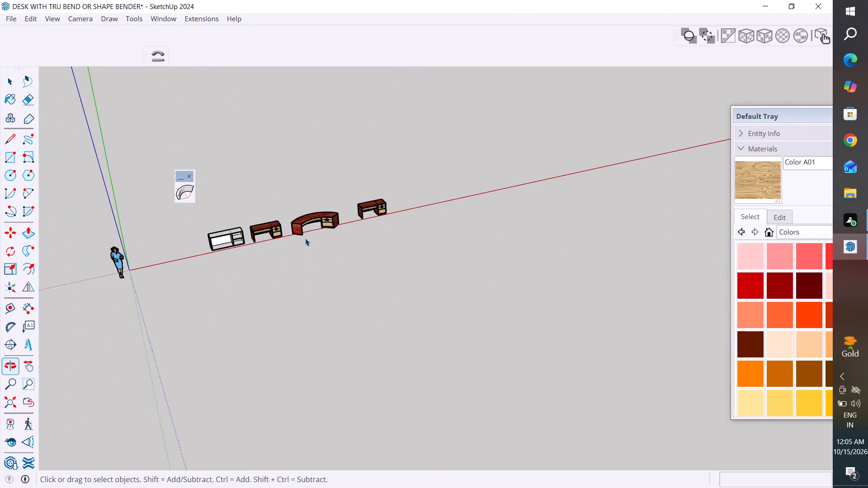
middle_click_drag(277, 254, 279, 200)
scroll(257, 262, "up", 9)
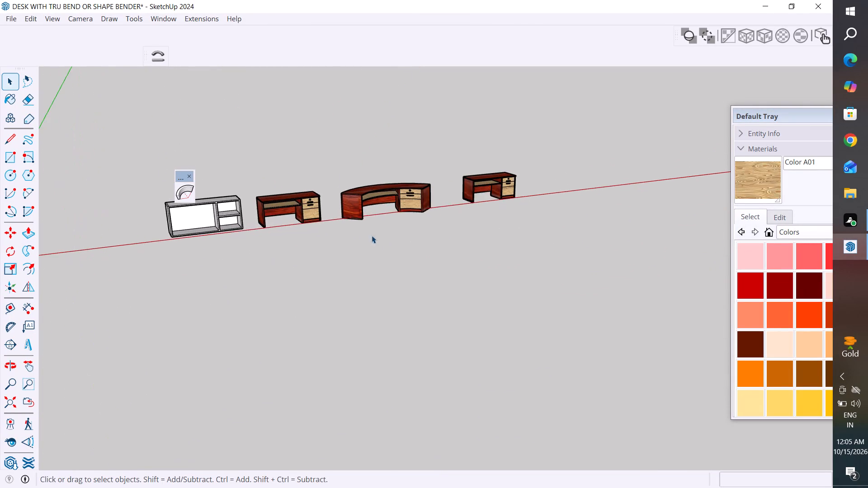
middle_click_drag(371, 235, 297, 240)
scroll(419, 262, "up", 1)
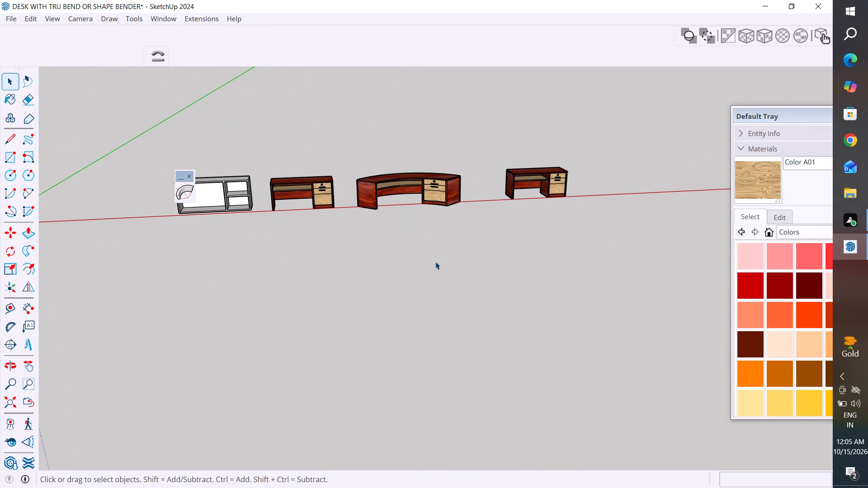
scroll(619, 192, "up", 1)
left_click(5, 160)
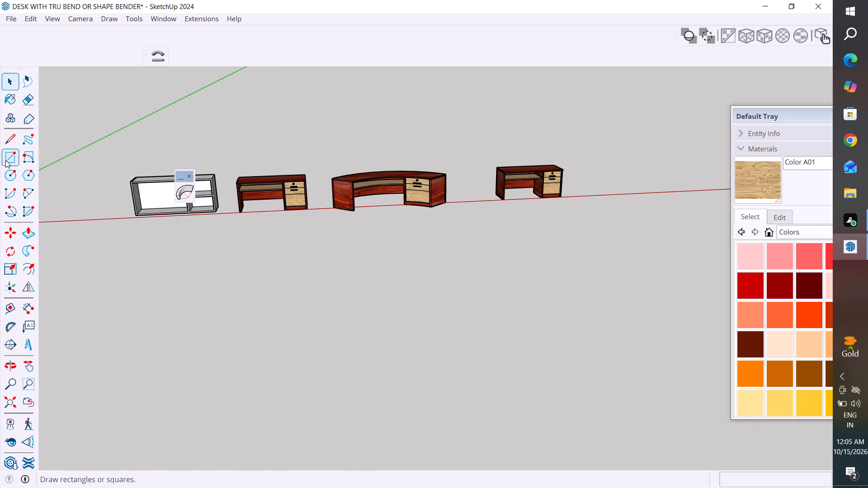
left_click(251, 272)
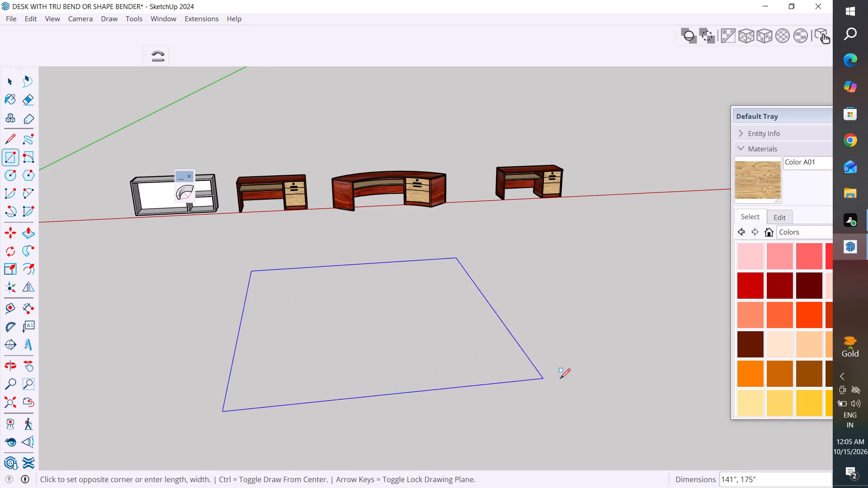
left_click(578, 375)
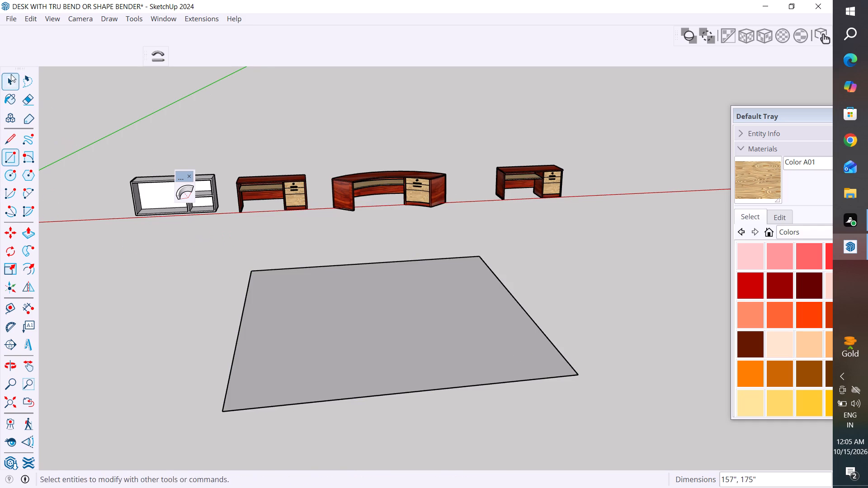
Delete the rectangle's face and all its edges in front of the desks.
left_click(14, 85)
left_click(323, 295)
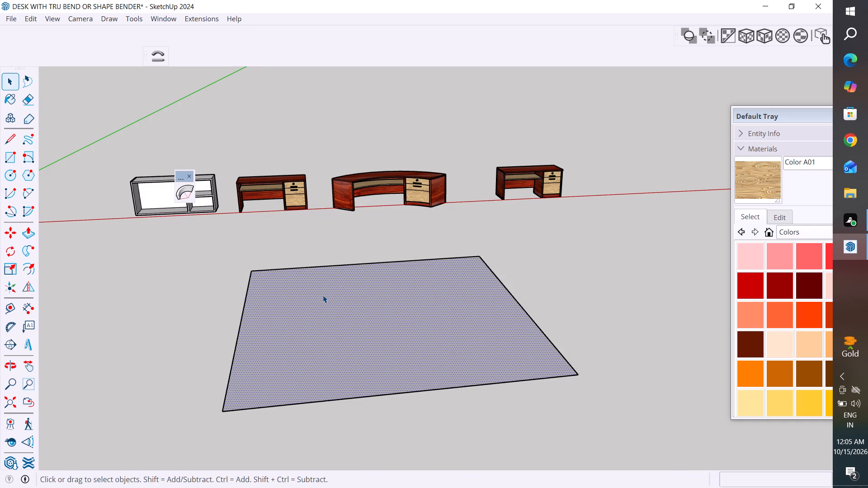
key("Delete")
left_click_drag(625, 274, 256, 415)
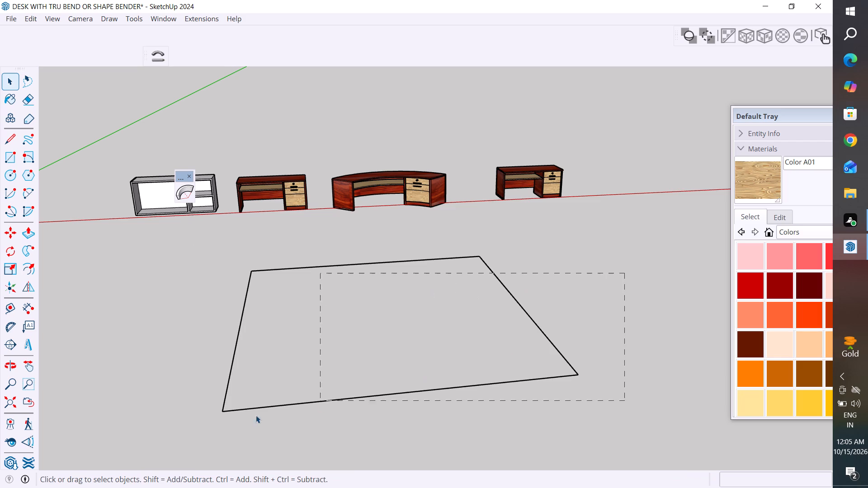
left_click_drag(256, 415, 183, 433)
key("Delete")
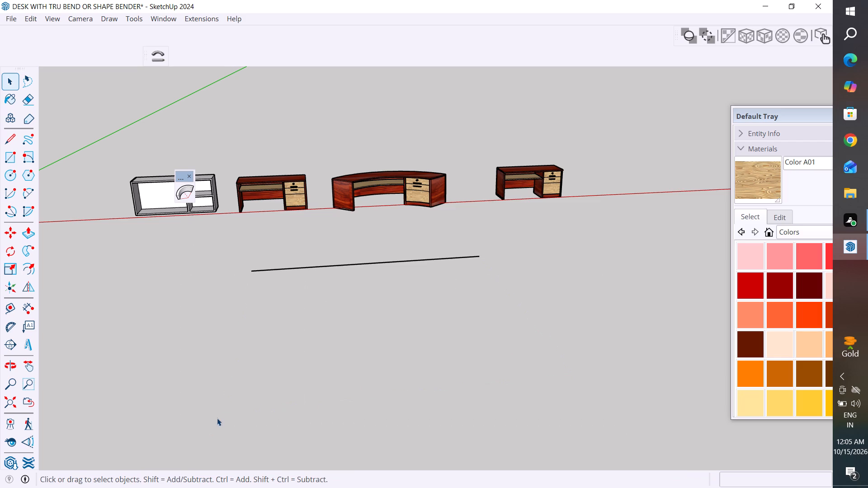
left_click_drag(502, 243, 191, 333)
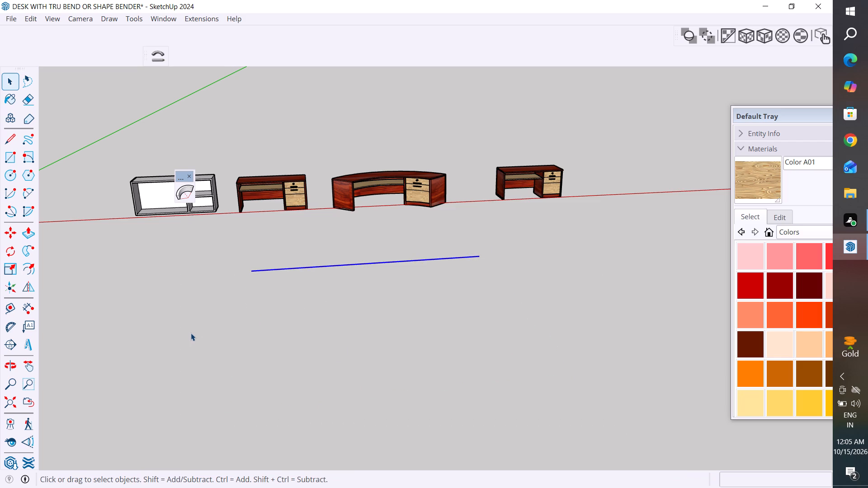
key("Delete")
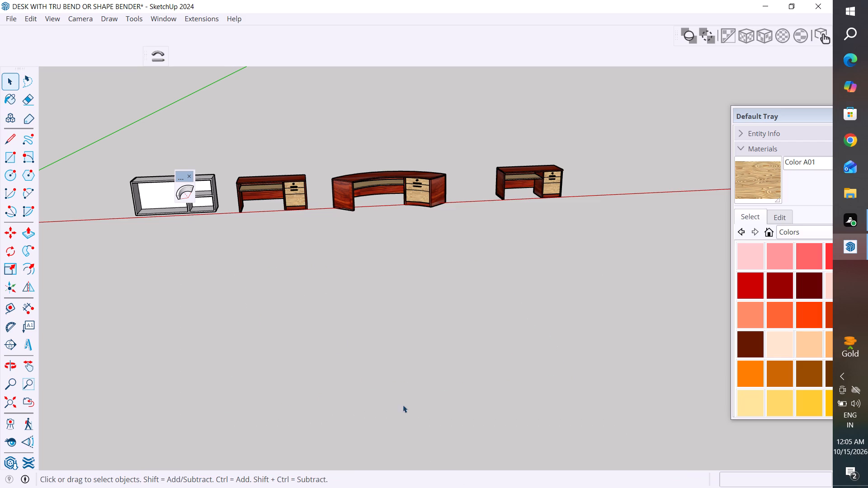
Draw a ground rectangle about 465" by 234" in front of the whole row of desks.
left_click(14, 157)
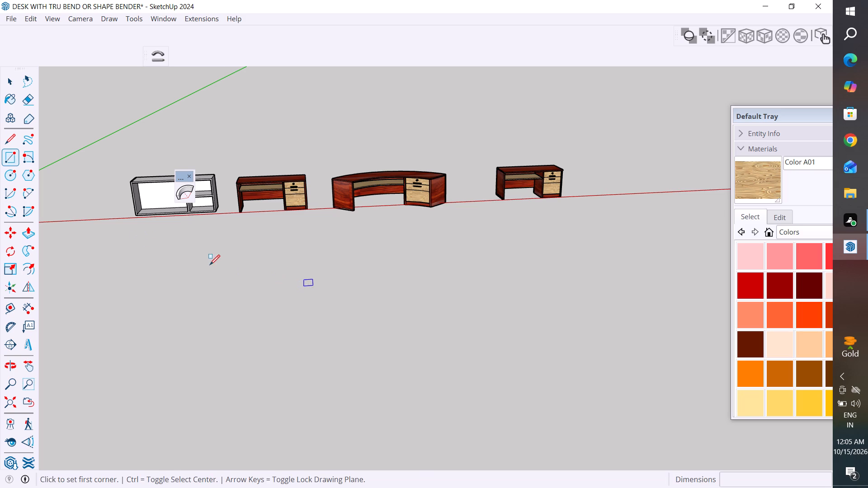
left_click(195, 252)
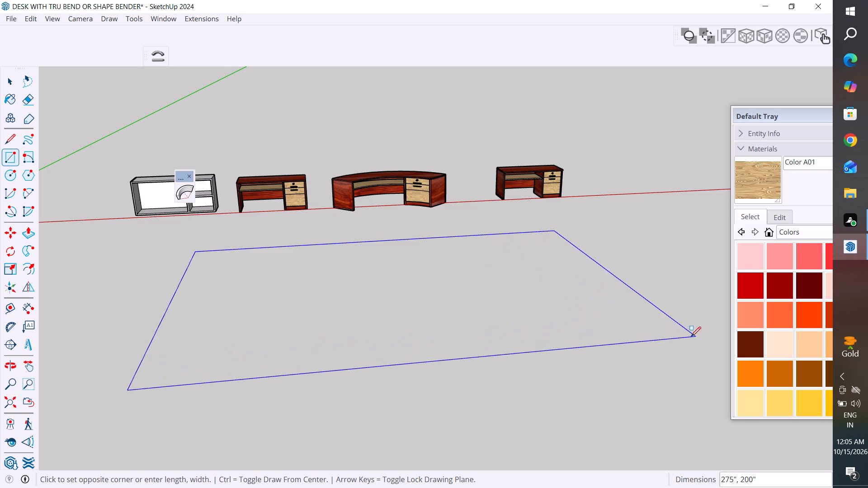
scroll(564, 382, "down", 13)
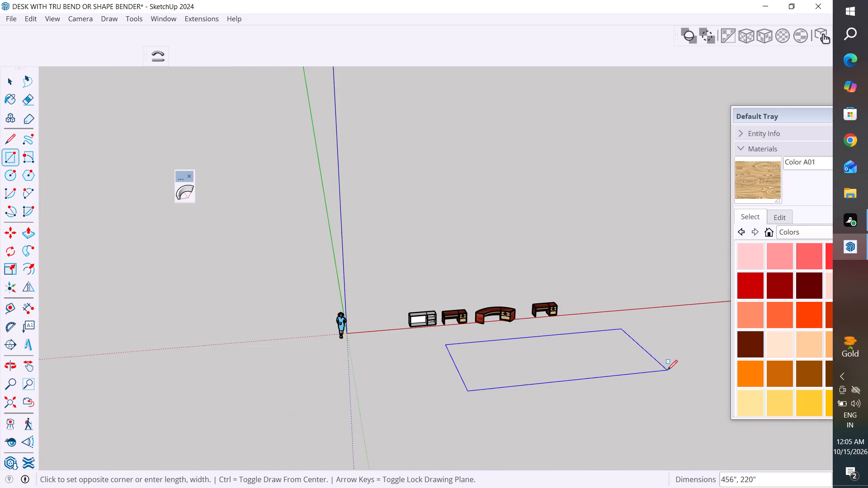
left_click(675, 373)
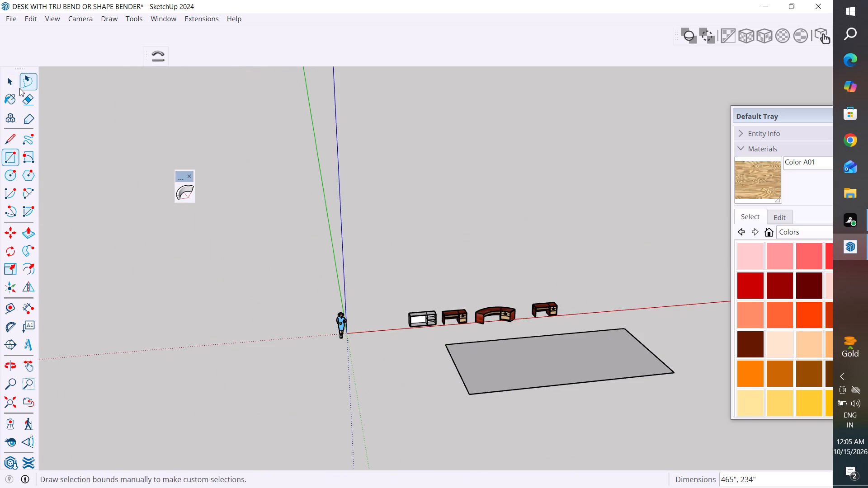
Push/Pull the rectangle's face upward about 6" to form a thin slab.
left_click(15, 81)
left_click(574, 365)
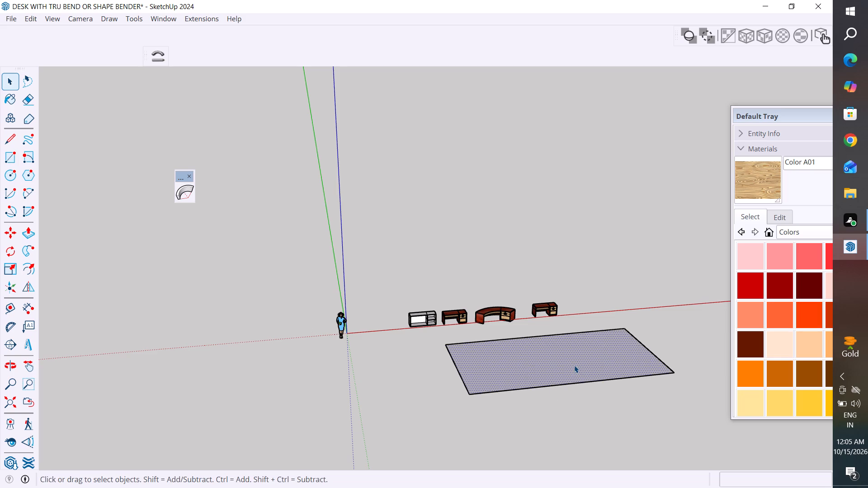
left_click(28, 236)
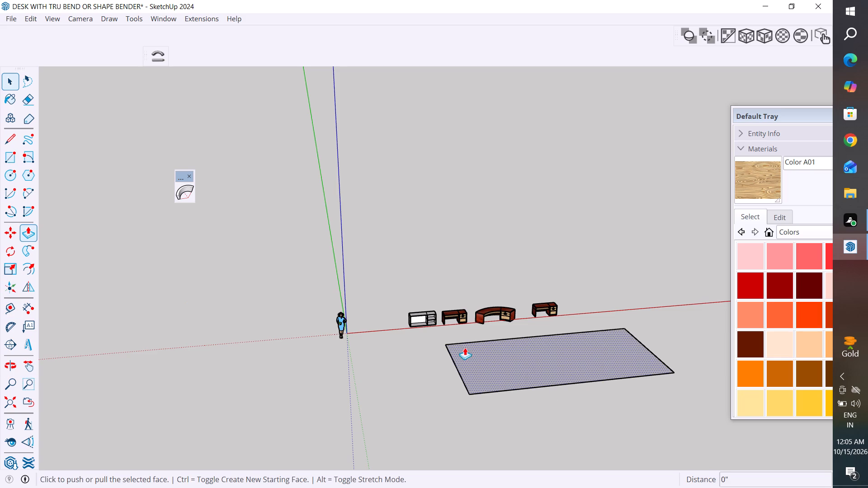
left_click(510, 358)
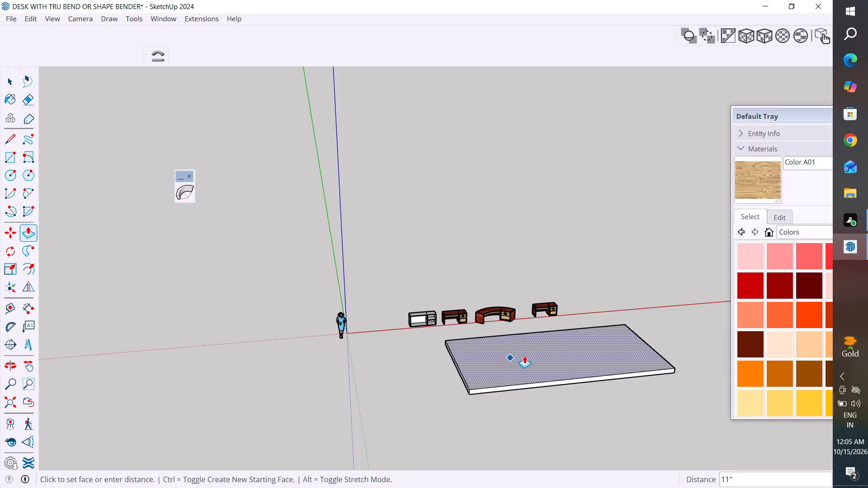
left_click(526, 357)
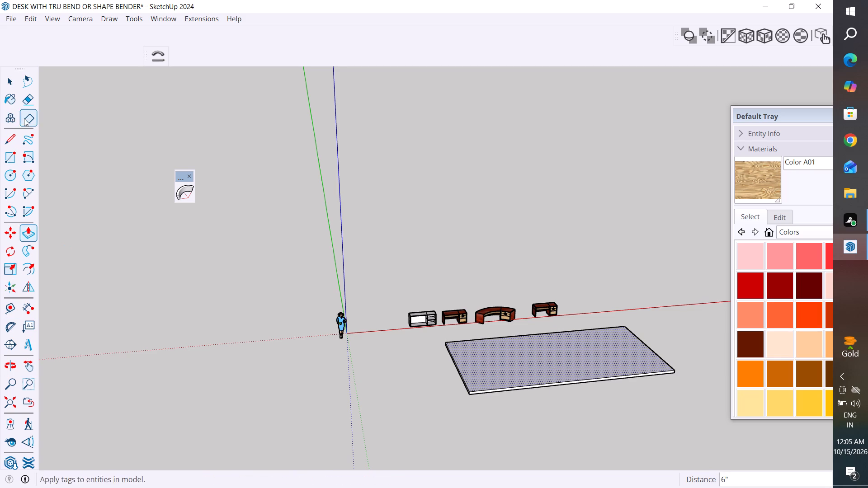
Select all connected geometry of the slab and make it a group.
left_click(15, 82)
triple_click(593, 361)
left_click(593, 361)
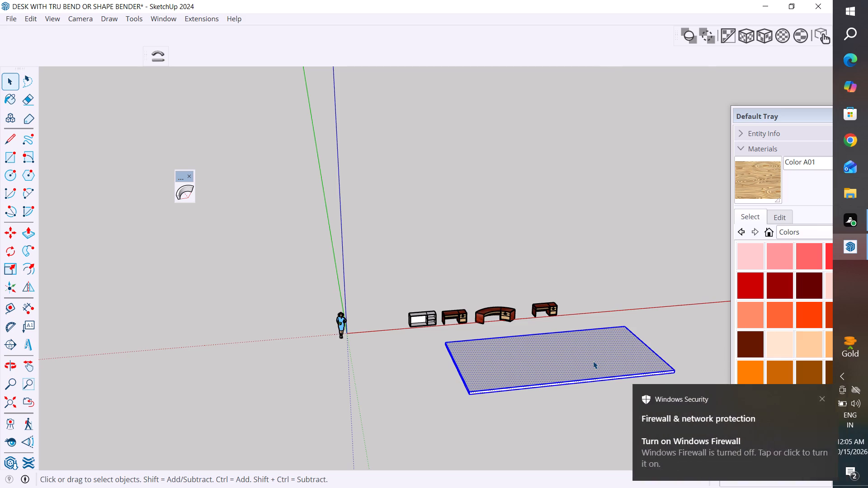
right_click(593, 361)
left_click(657, 146)
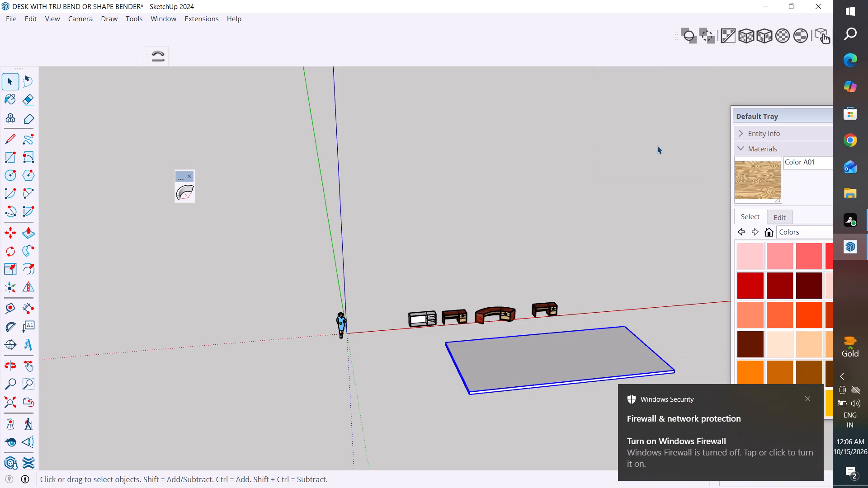
left_click(626, 328)
Paint the slab group with Carpet Diamond Olive from the Carpet, Fabrics, Leathers, Textiles and Wallpaper materials.
scroll(453, 308, "down", 5)
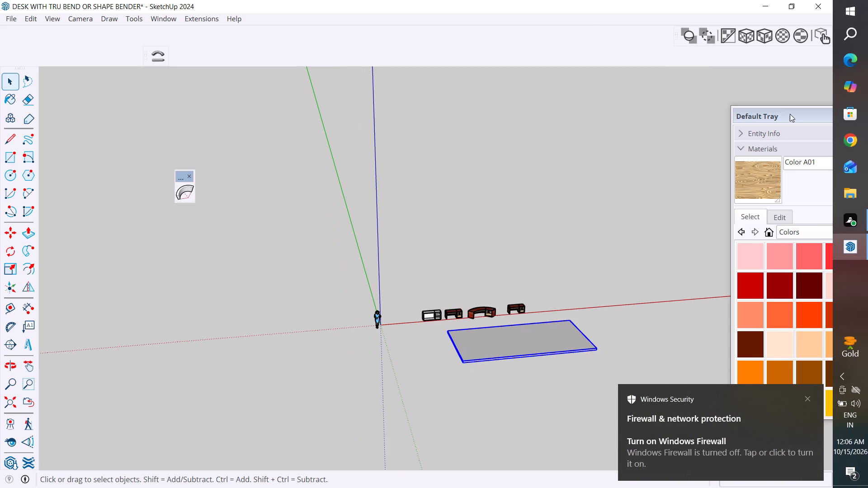
left_click_drag(793, 113, 579, 101)
left_click(644, 218)
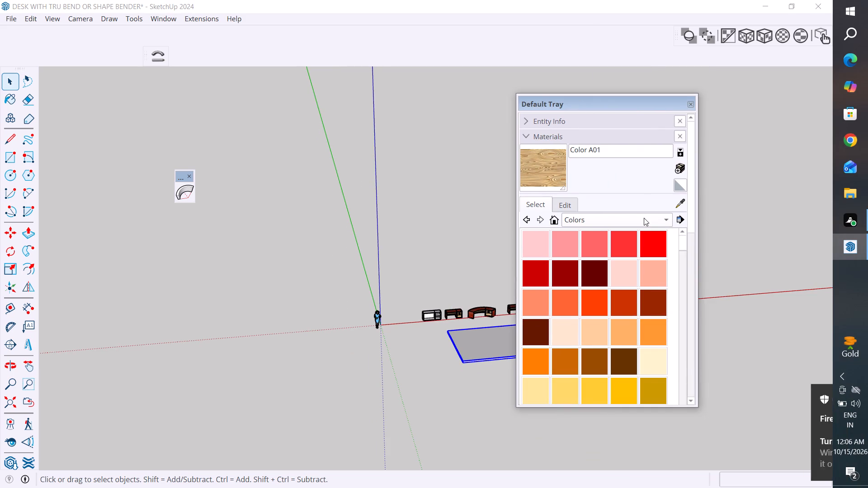
left_click(666, 223)
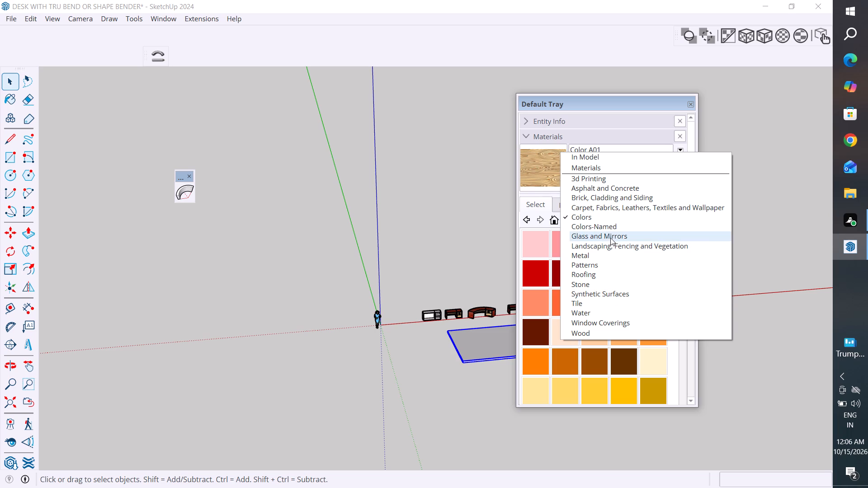
left_click(609, 208)
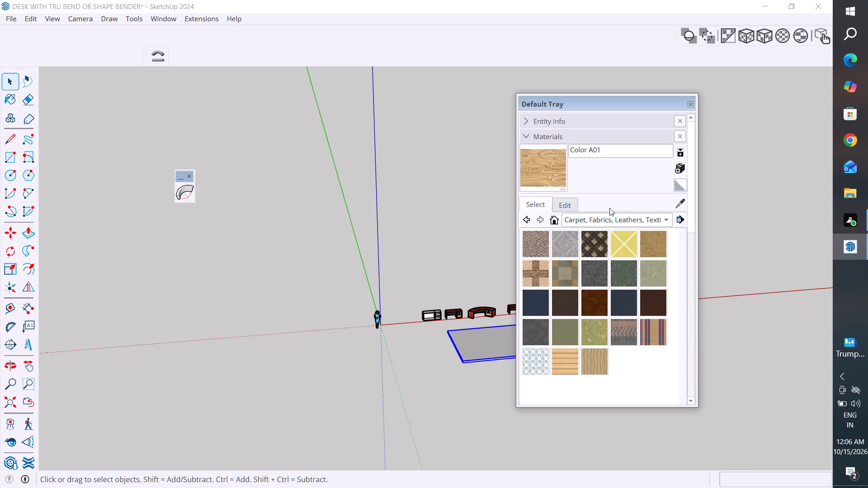
left_click(596, 245)
left_click(485, 361)
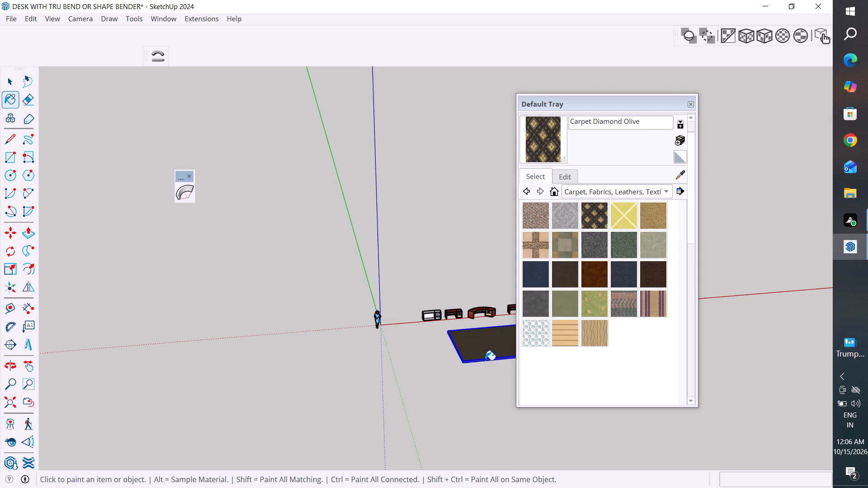
Close the materials tray and apply cubic texture projection scaled to the bounding box on the carpet slab.
scroll(489, 361, "up", 6)
middle_click_drag(459, 390, 426, 127)
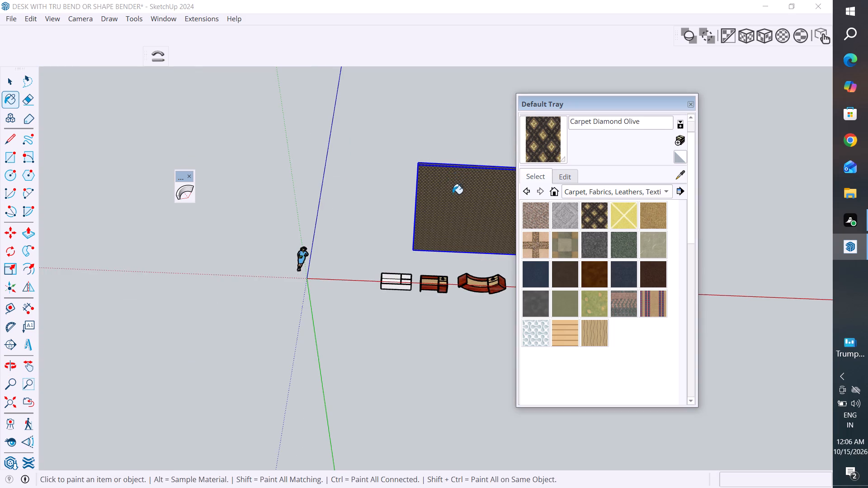
middle_click_drag(459, 198, 421, 450)
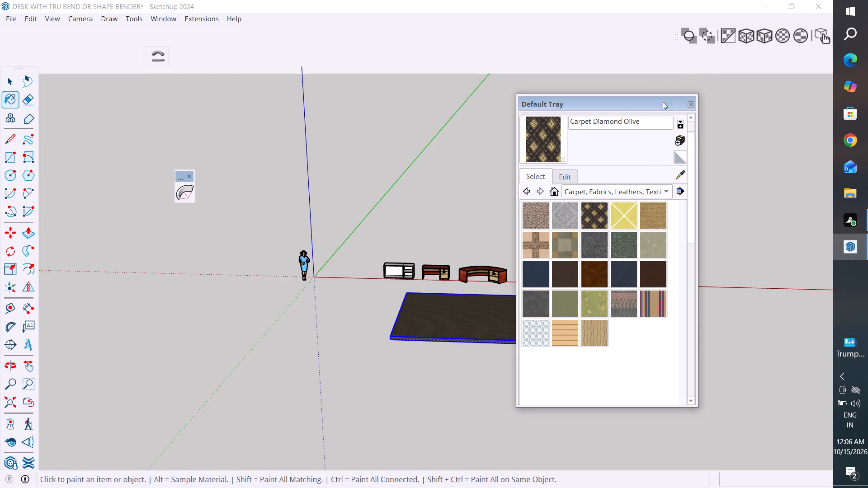
left_click(693, 104)
left_click(767, 36)
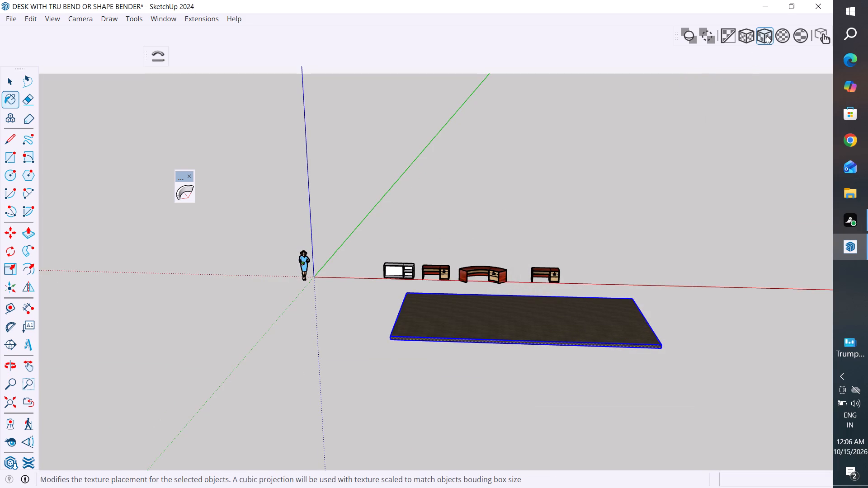
Examine the carpet's pattern and its placement in front of the desks from several angles.
middle_click_drag(658, 267, 653, 417)
scroll(665, 365, "up", 3)
middle_click_drag(520, 299, 527, 417)
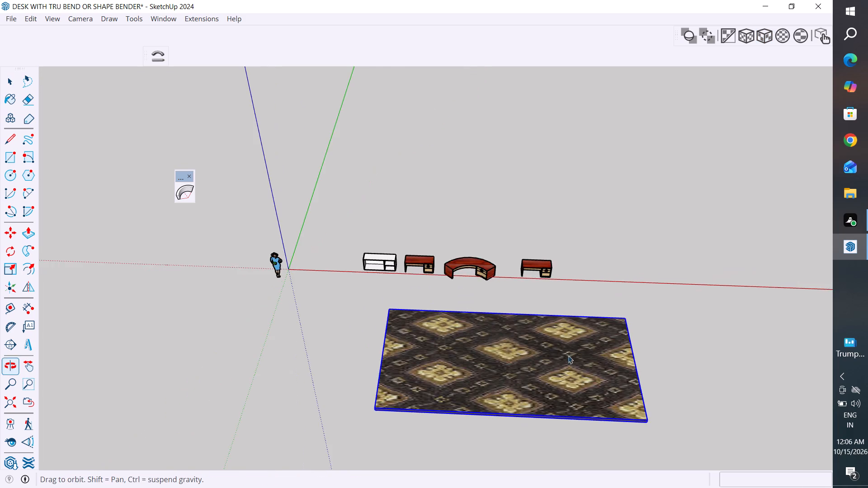
scroll(650, 197, "down", 5)
middle_click_drag(604, 271, 631, 375)
scroll(631, 375, "up", 9)
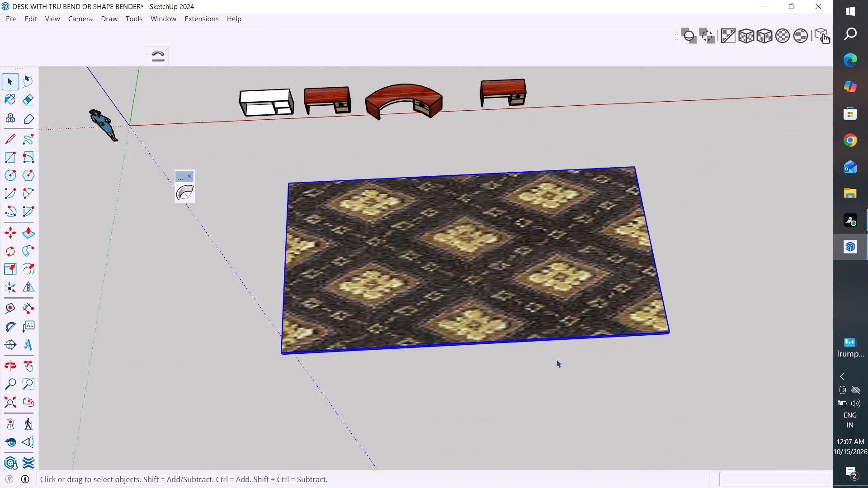
middle_click_drag(557, 360, 650, 351)
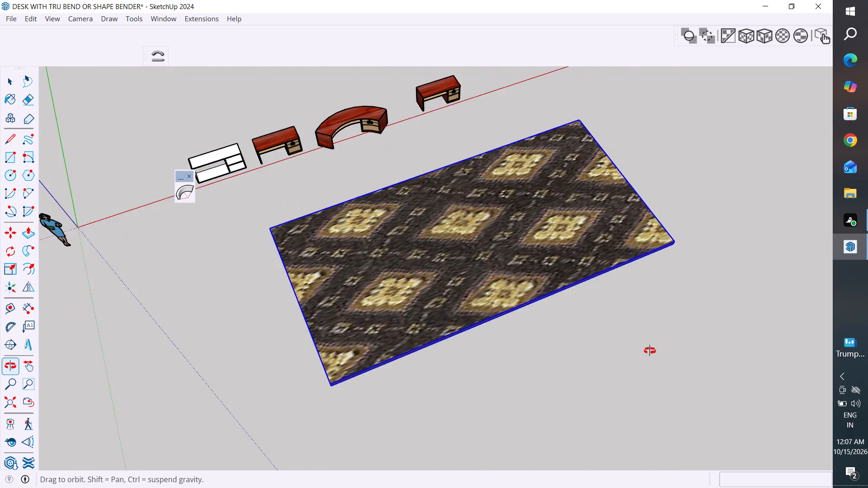
middle_click_drag(650, 351, 530, 400)
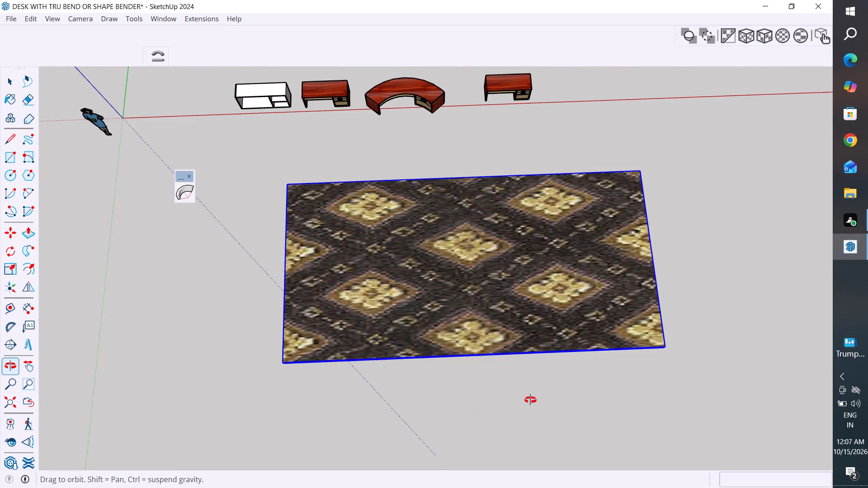
Examine the patterned carpet slab and its position relative to the row of desks from several angles.
middle_click_drag(530, 400, 546, 451)
scroll(528, 382, "up", 1)
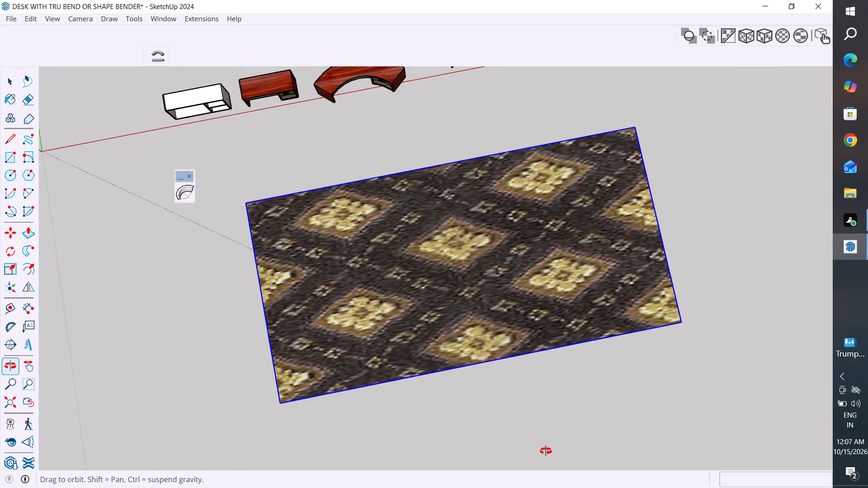
middle_click_drag(546, 451, 550, 458)
left_click(684, 259)
middle_click_drag(583, 395, 368, 119)
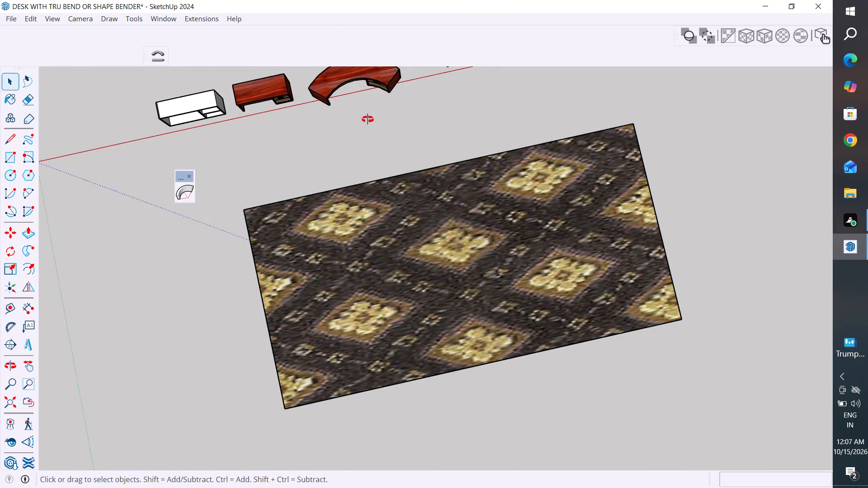
scroll(452, 288, "down", 5)
middle_click_drag(467, 324, 459, 202)
scroll(390, 328, "down", 6)
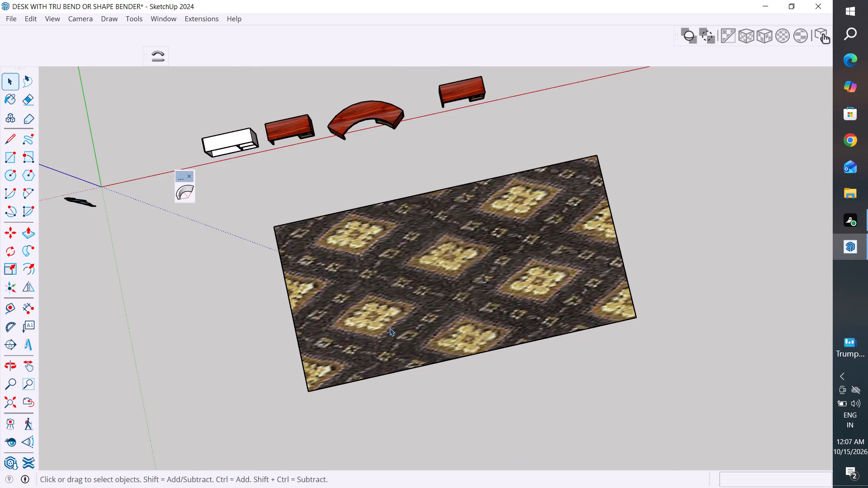
middle_click_drag(439, 373, 434, 207)
middle_click_drag(480, 303, 481, 302)
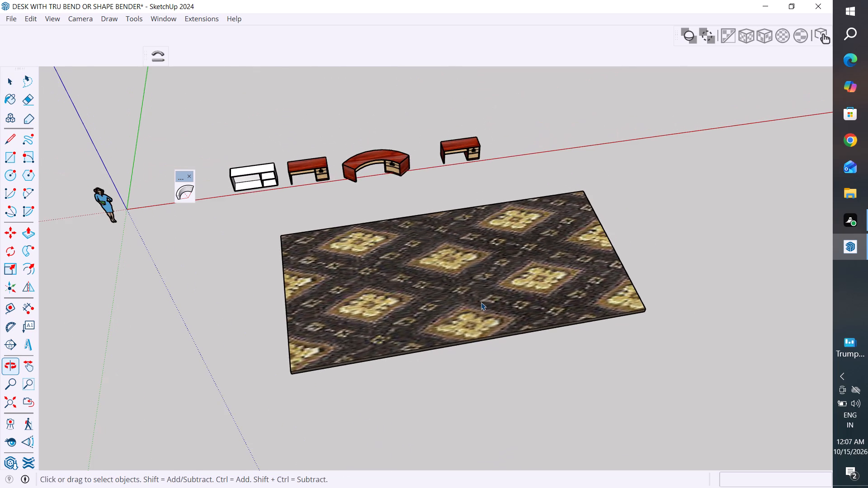
middle_click_drag(481, 302, 408, 272)
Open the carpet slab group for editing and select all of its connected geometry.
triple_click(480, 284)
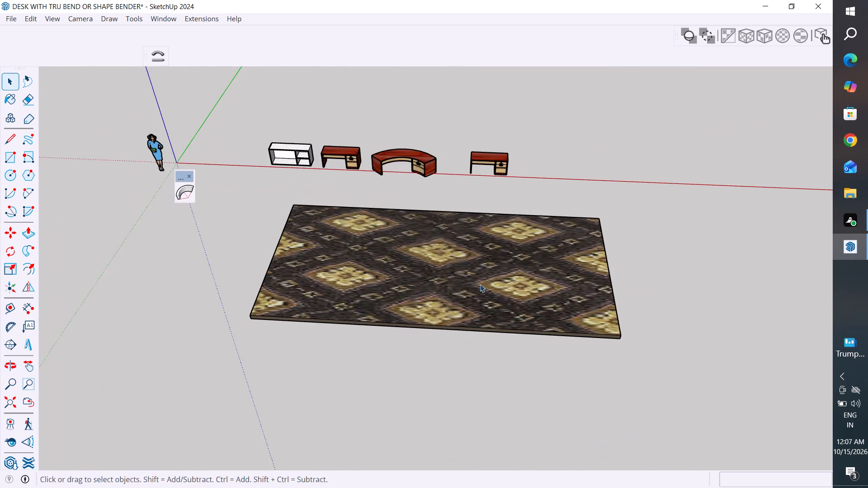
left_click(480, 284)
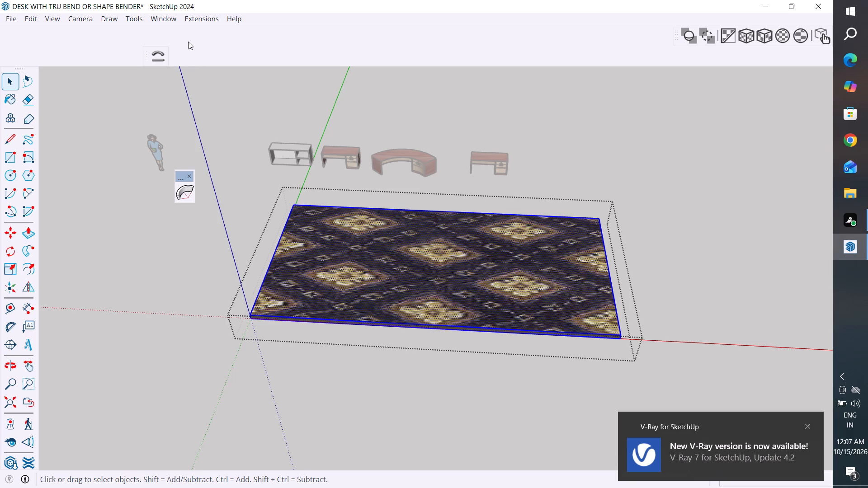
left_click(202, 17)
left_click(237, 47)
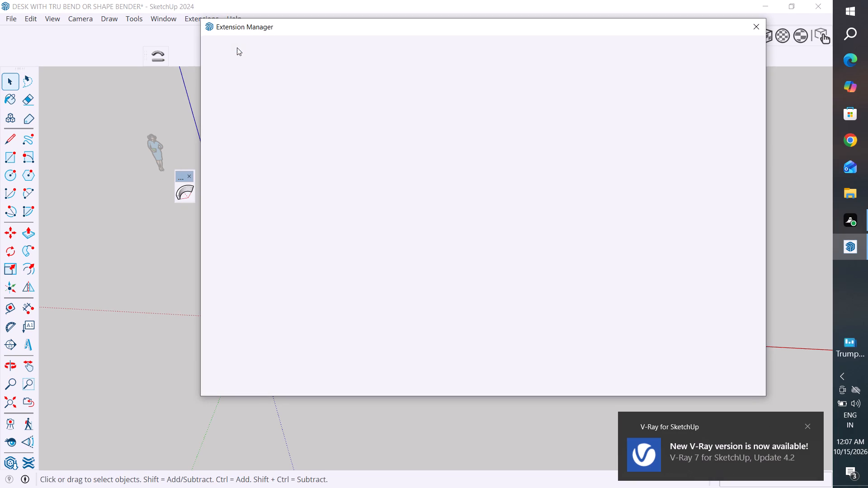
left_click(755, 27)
Show the Default Tray with the materials again.
left_click(162, 20)
left_click(181, 34)
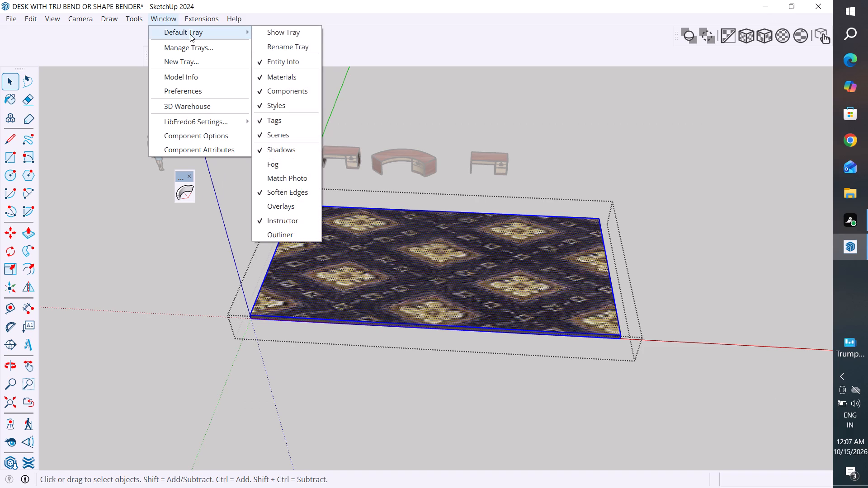
left_click(305, 30)
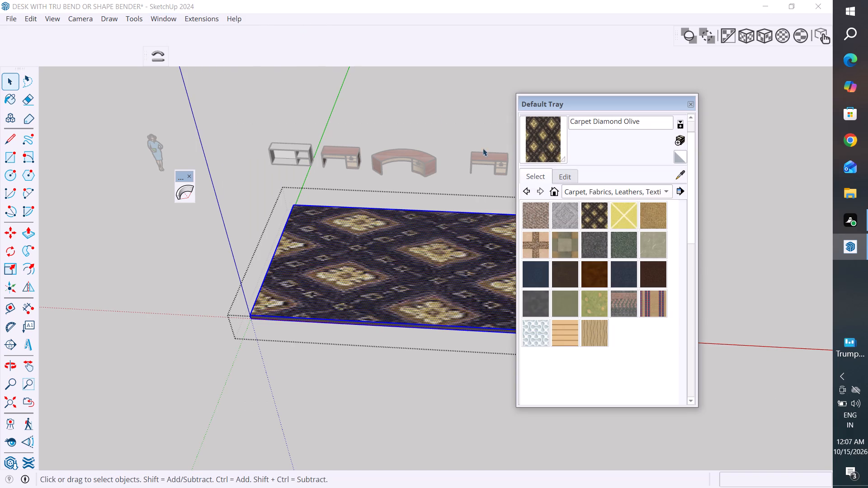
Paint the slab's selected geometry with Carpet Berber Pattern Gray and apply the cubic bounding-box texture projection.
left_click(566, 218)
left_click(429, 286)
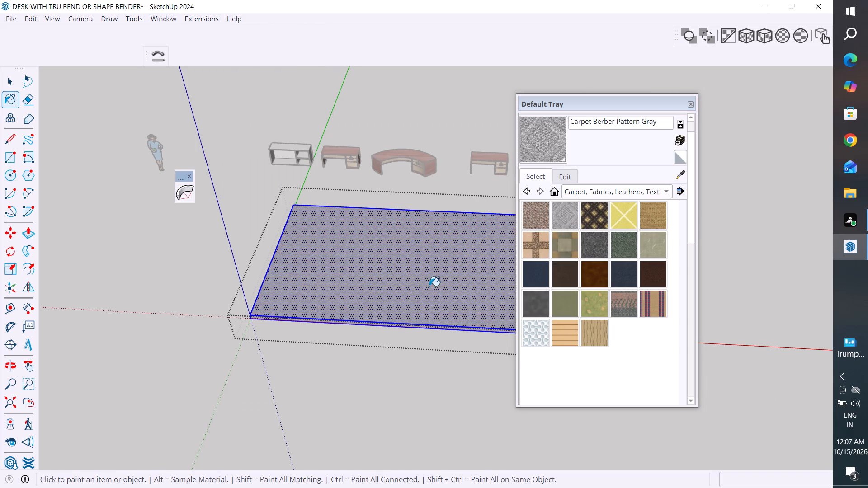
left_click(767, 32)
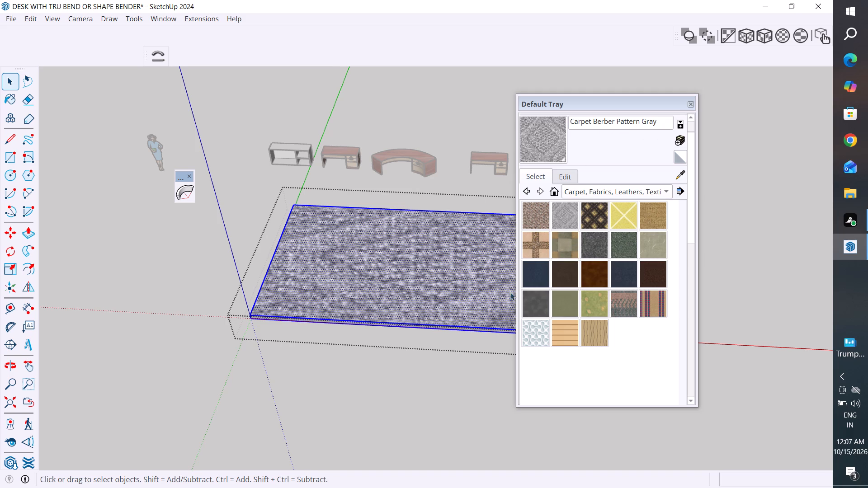
Undo the gray carpet paint and the earlier olive carpet material and projection, back to the unpainted slab.
key("ctrl+z")
key("ctrl+z")
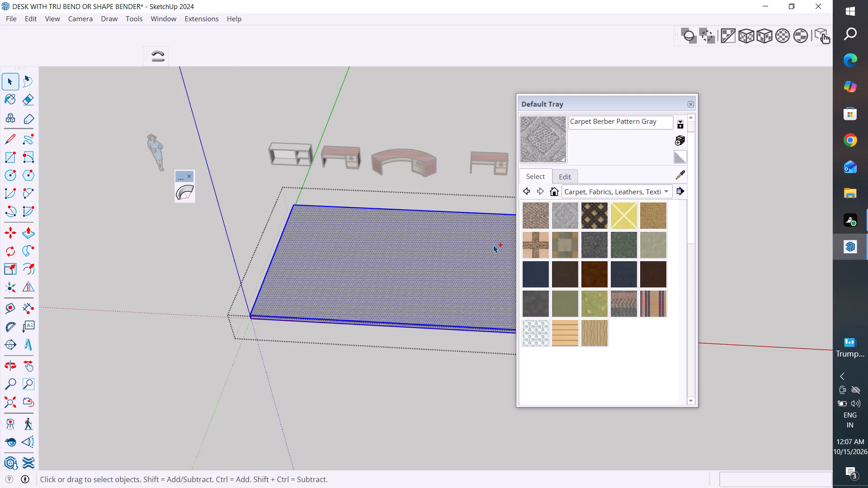
key("ctrl+z")
key("ctrl+z")
key("ctrl+z")
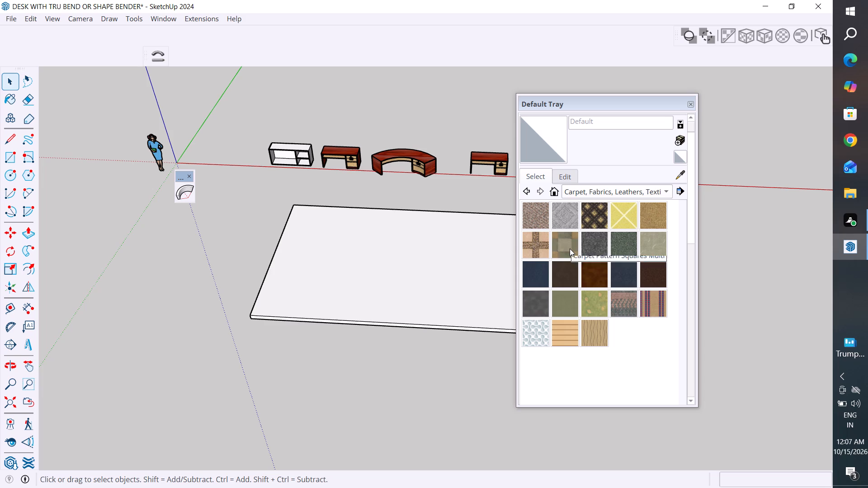
Browse the material collections and switch to the Tile collection.
scroll(612, 269, "up", 3)
left_click(669, 192)
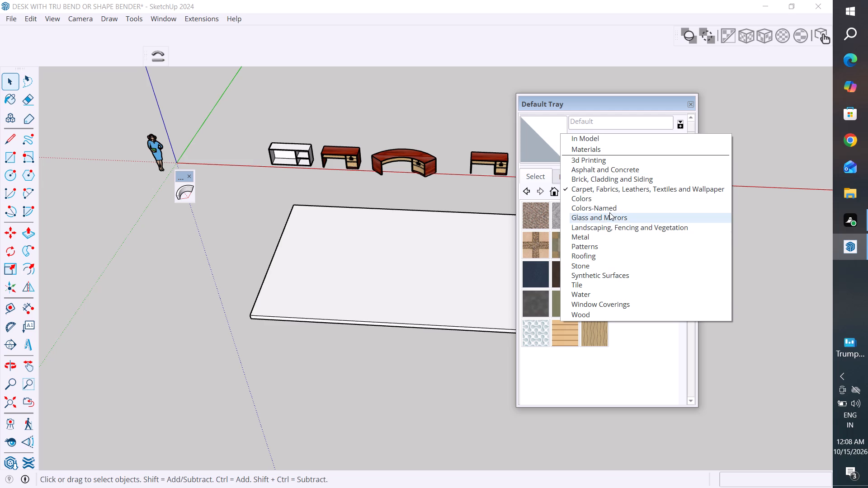
left_click(608, 200)
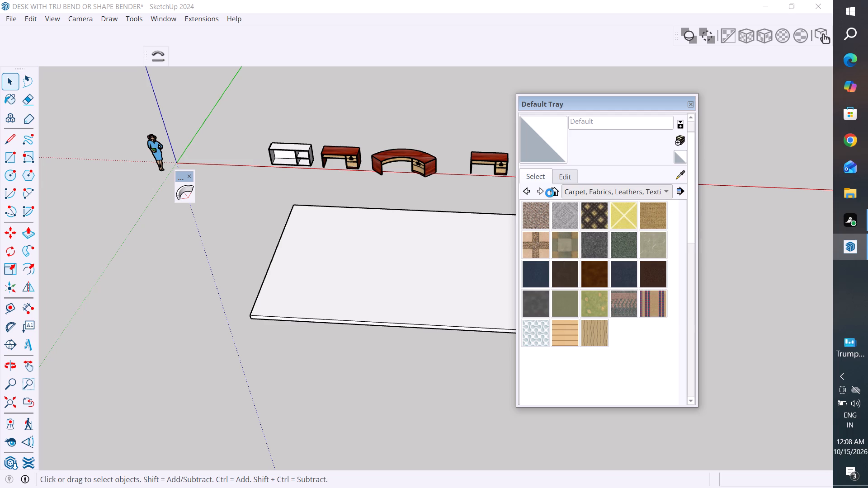
left_click(669, 195)
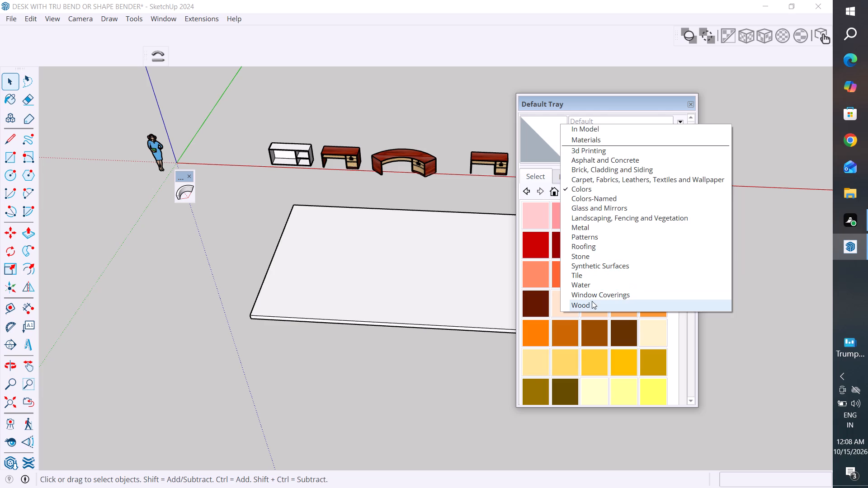
left_click(594, 278)
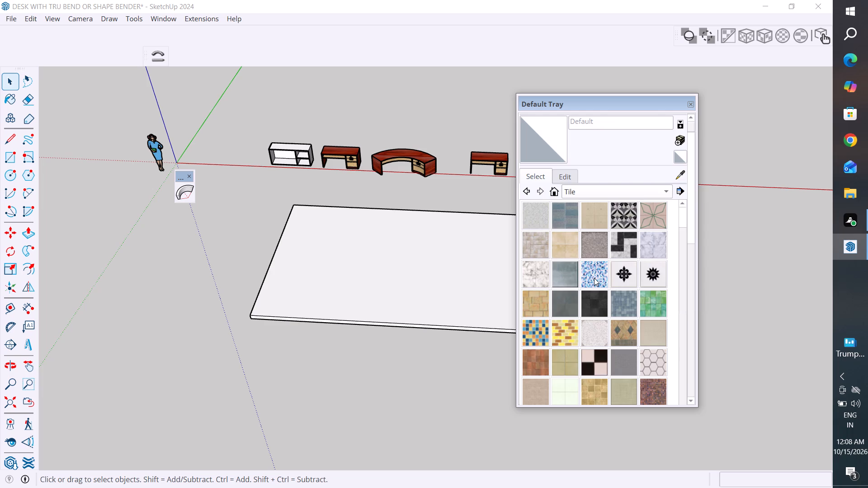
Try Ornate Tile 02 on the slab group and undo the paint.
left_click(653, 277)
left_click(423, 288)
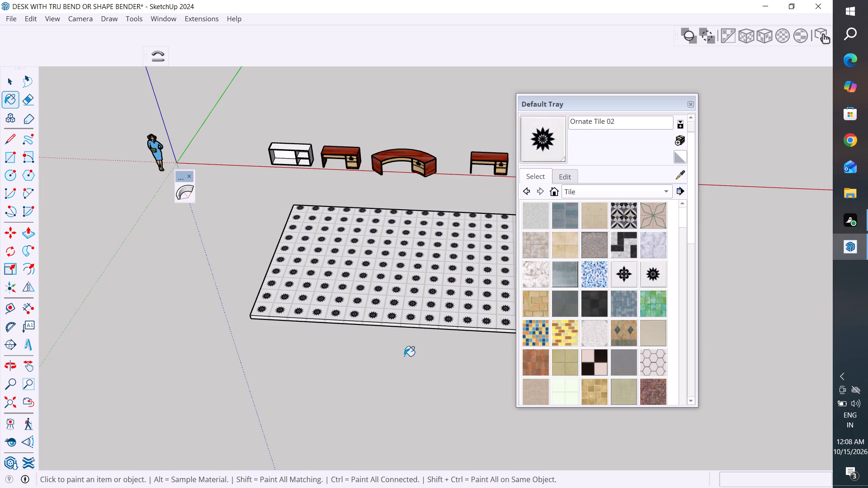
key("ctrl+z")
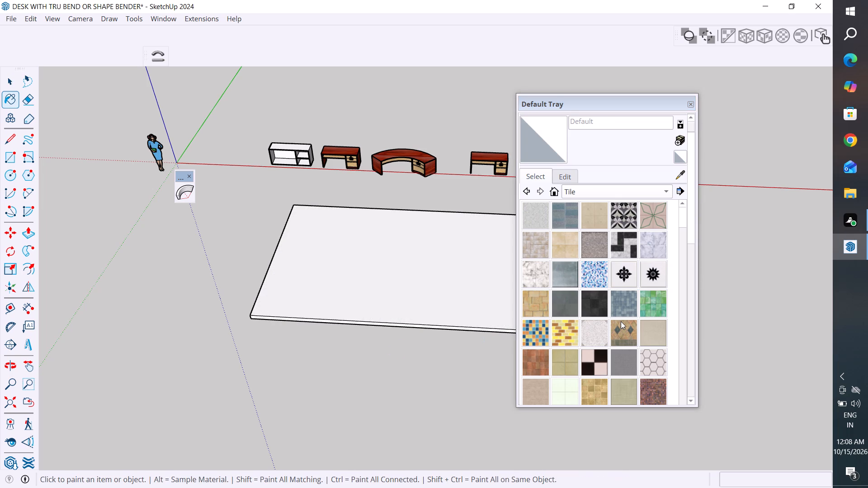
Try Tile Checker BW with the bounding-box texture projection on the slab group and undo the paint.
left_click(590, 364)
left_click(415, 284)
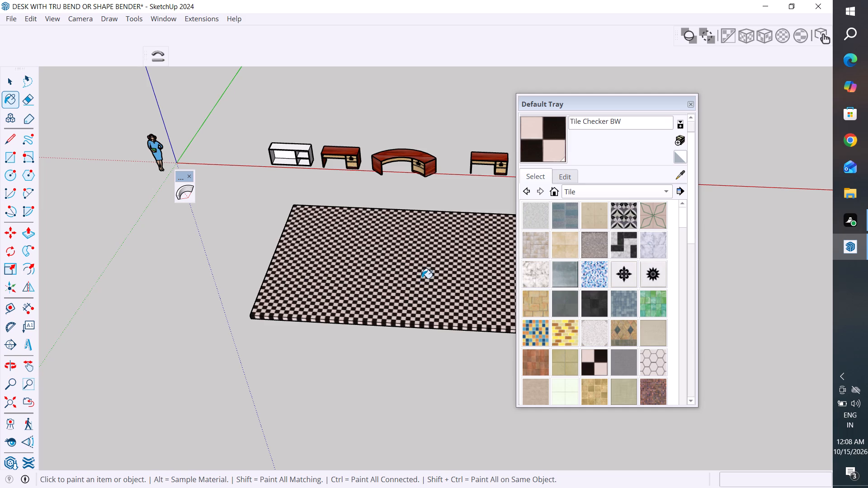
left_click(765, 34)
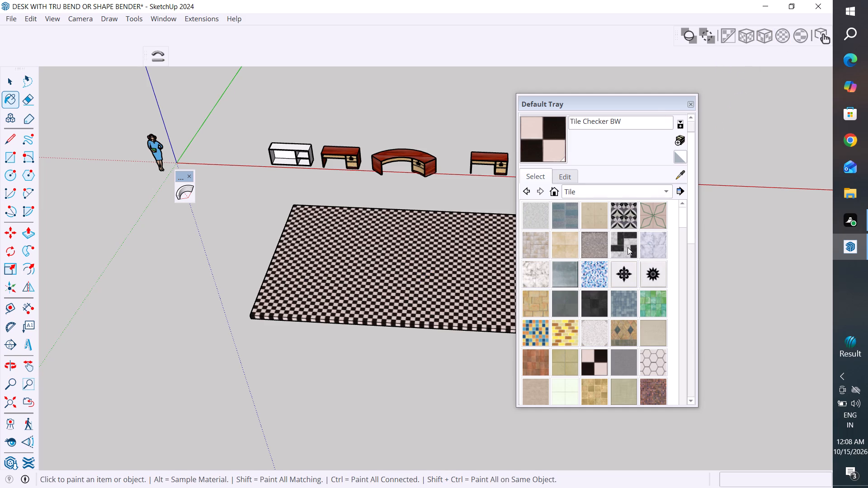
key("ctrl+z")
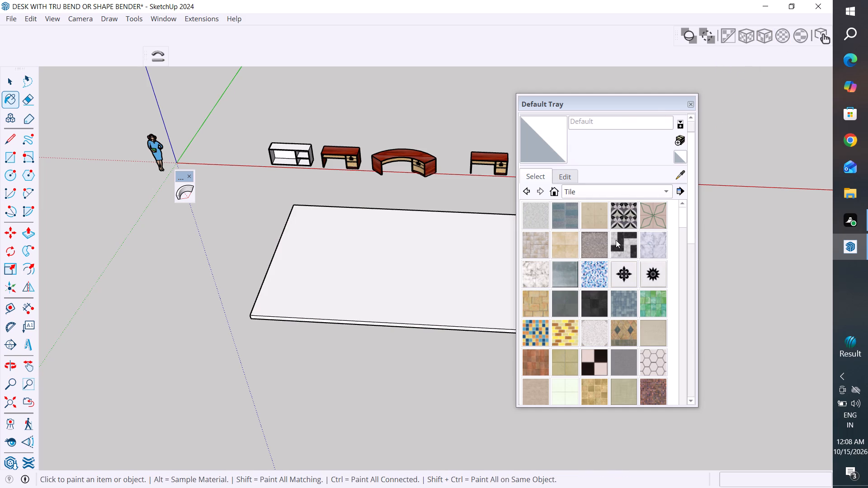
Paint the slab group with Encaustic Tile Circular 02 from the Tile materials.
scroll(614, 298, "down", 3)
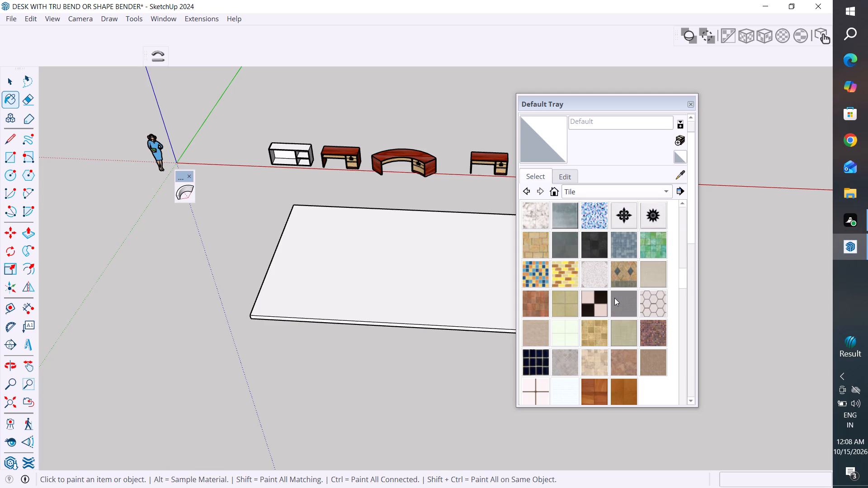
scroll(614, 298, "up", 4)
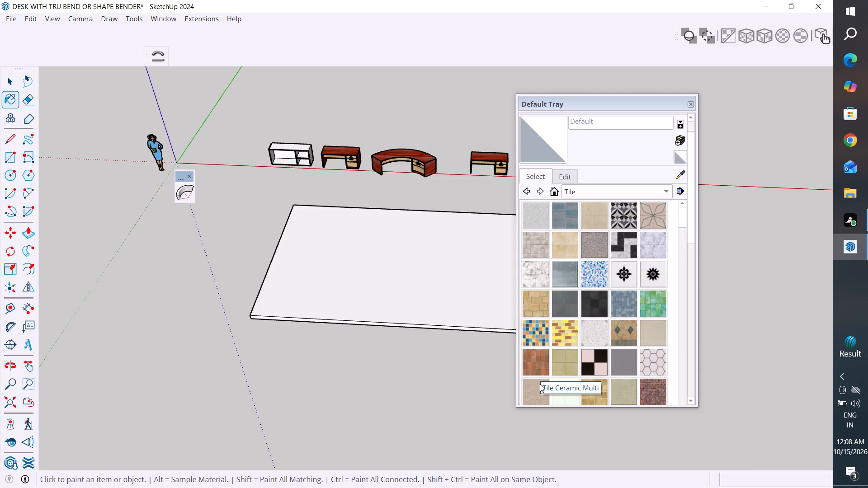
left_click(651, 216)
left_click(420, 332)
left_click(432, 289)
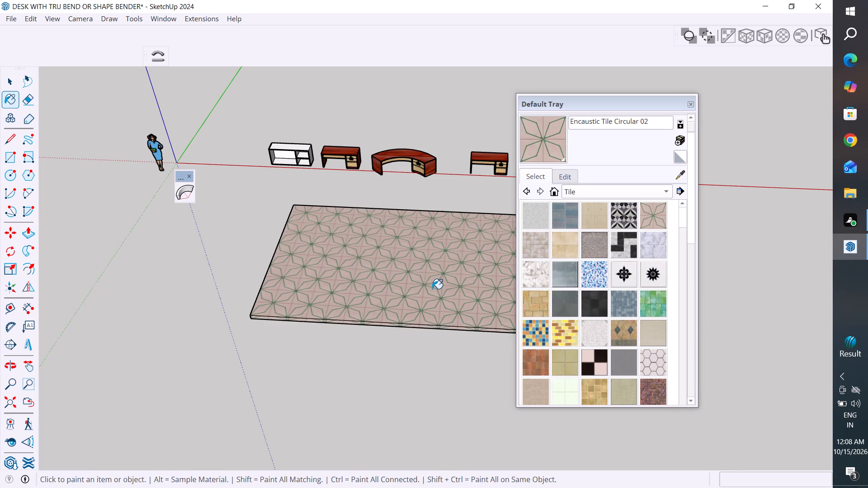
Leave the Paint tool, clear the selection of the slab and close the Default Tray.
middle_click_drag(349, 384, 513, 370)
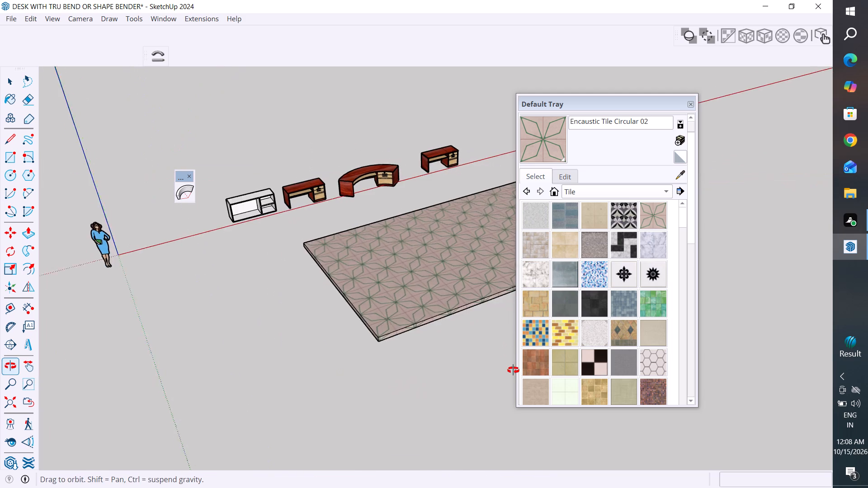
middle_click_drag(513, 370, 513, 374)
left_click(14, 83)
left_click(206, 291)
scroll(370, 277, "down", 6)
middle_click_drag(382, 283, 462, 295)
left_click(443, 267)
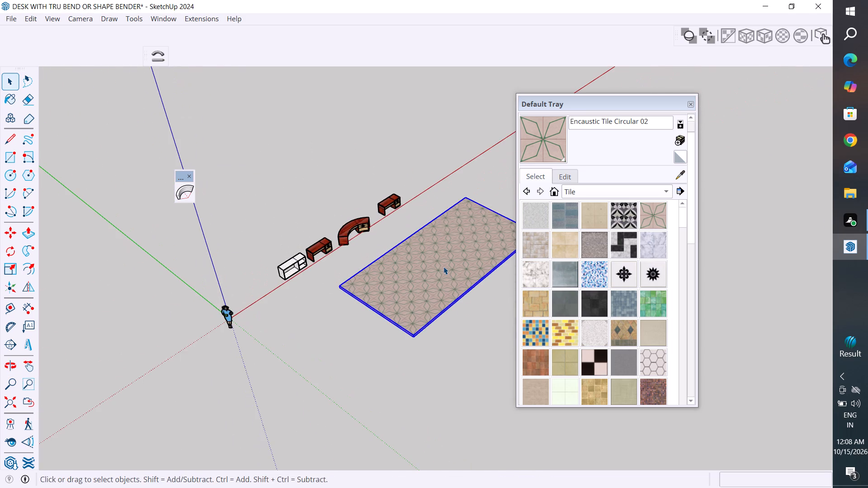
left_click(485, 157)
left_click(691, 101)
Examine the tile pattern on the slab and its placement in front of the desks from several angles.
middle_click_drag(578, 271, 479, 95)
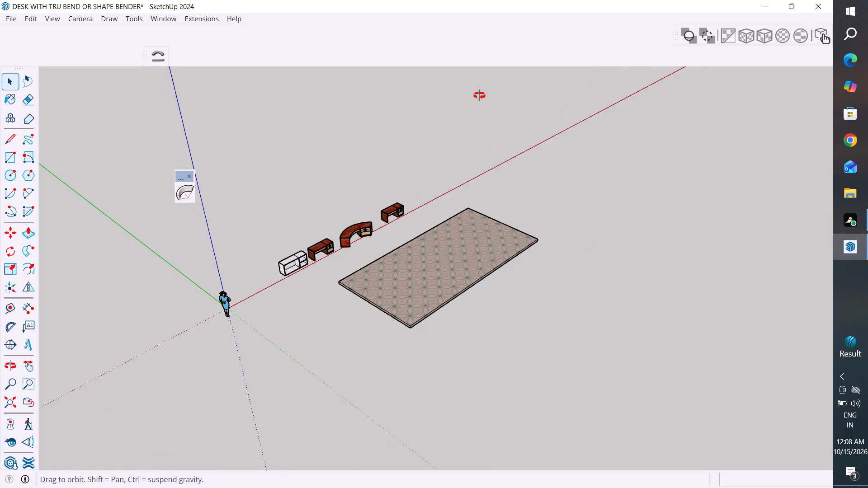
middle_click_drag(479, 95, 473, 80)
middle_click_drag(439, 354, 472, 461)
middle_click_drag(492, 222, 377, 356)
scroll(406, 314, "up", 13)
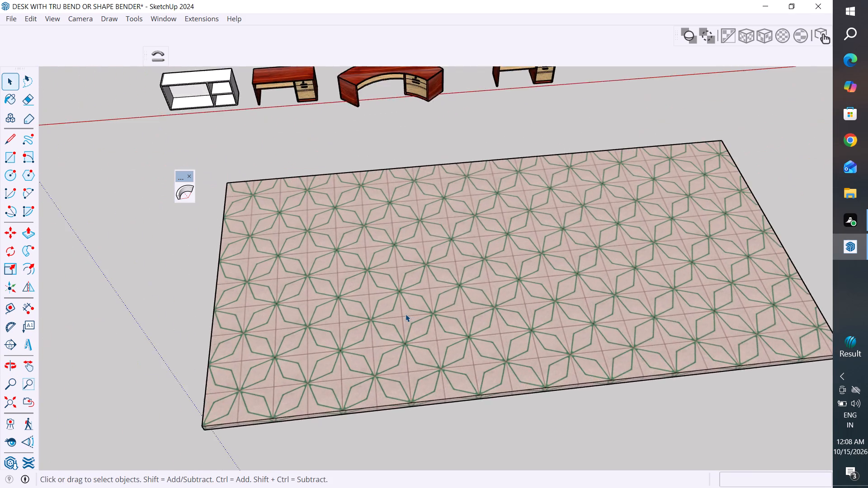
scroll(406, 314, "up", 2)
scroll(406, 314, "down", 6)
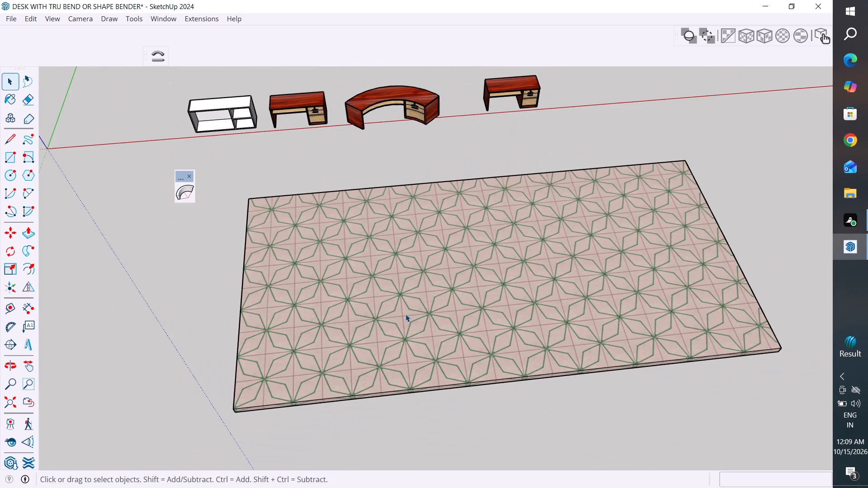
scroll(406, 314, "down", 3)
middle_click_drag(415, 318, 647, 341)
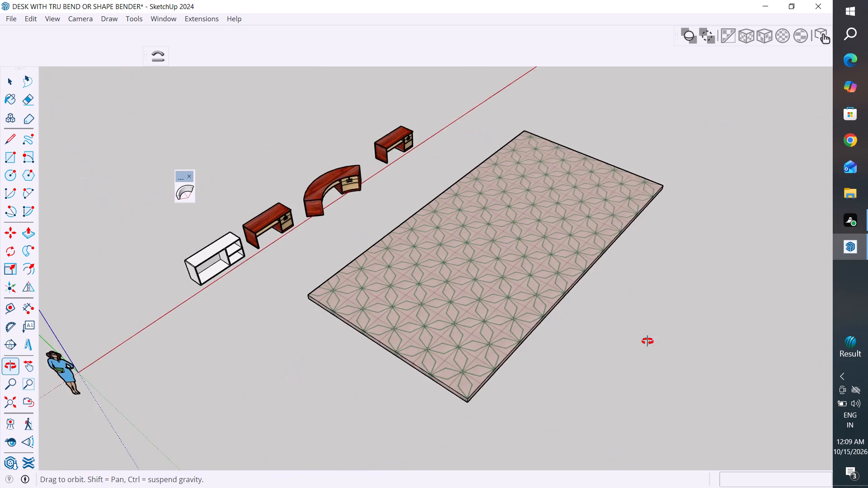
middle_click_drag(647, 341, 454, 263)
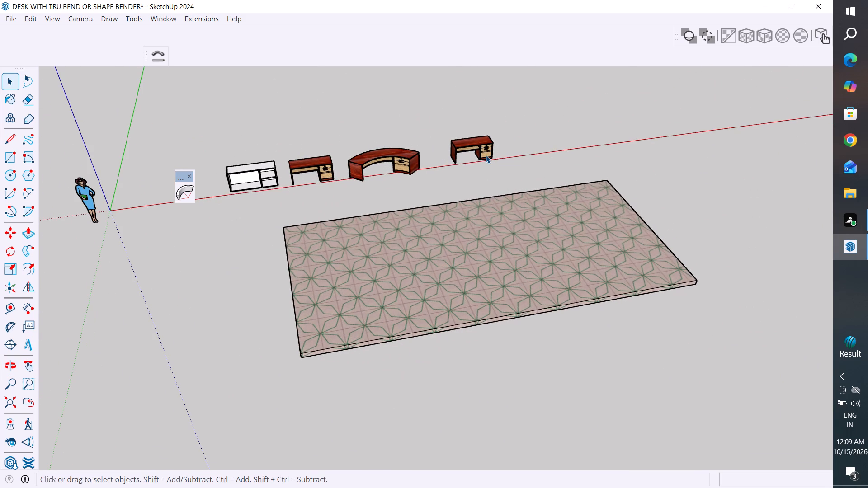
Move the straight desk farthest from the figure about 186" onto the slab's far back corner.
left_click(486, 155)
key("m")
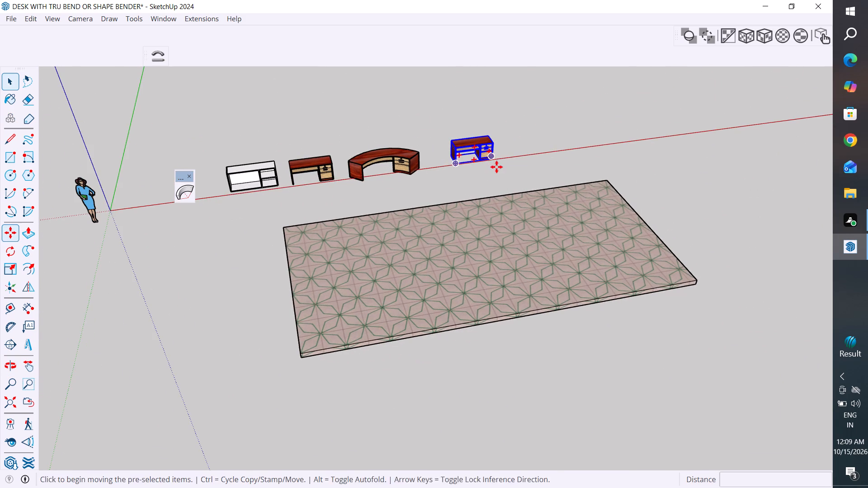
left_click(495, 161)
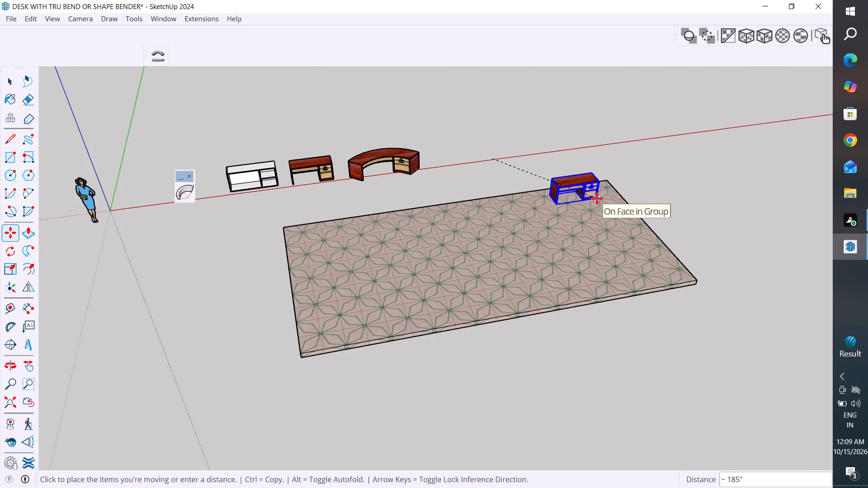
left_click(598, 198)
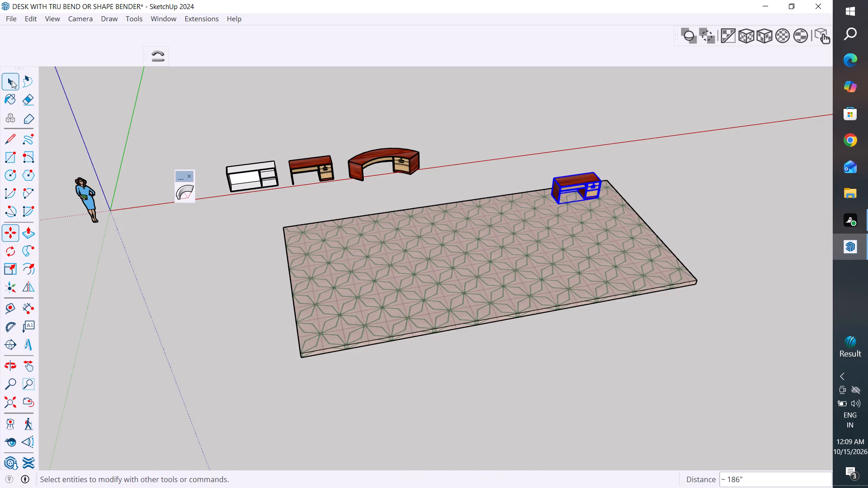
left_click(10, 80)
Move the curved desk about 207" onto the slab's back edge, beside the desk already standing there.
left_click(408, 169)
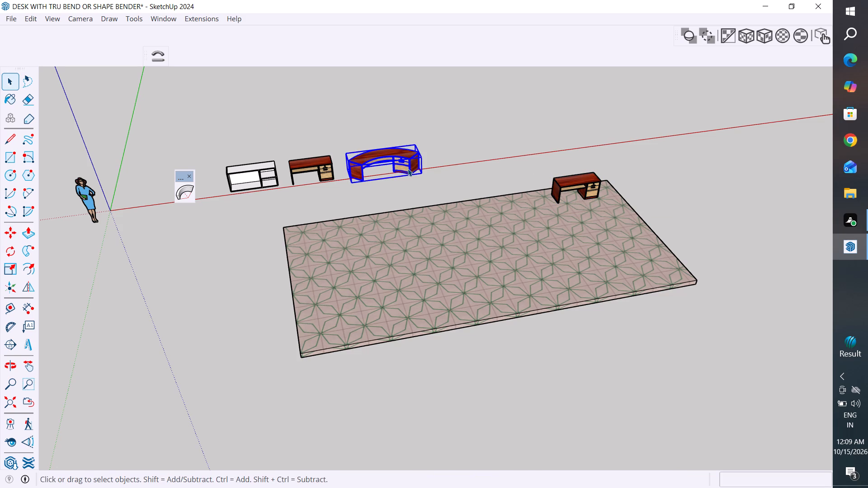
key("m")
left_click(425, 175)
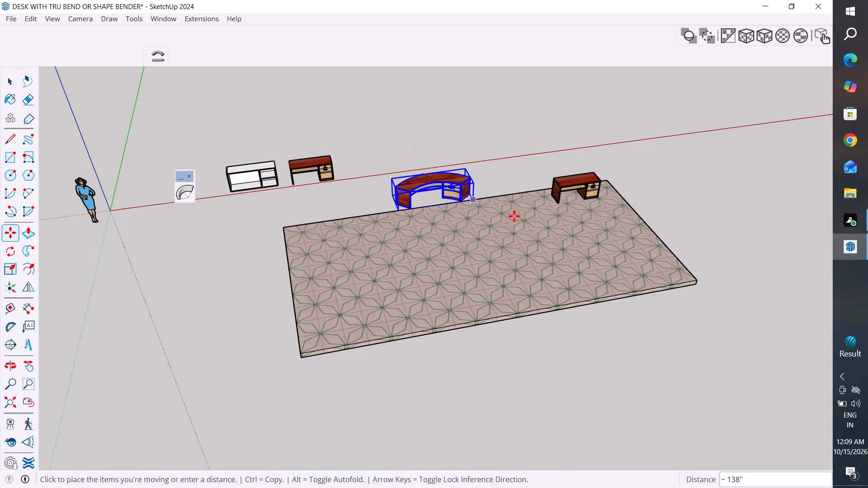
left_click(546, 214)
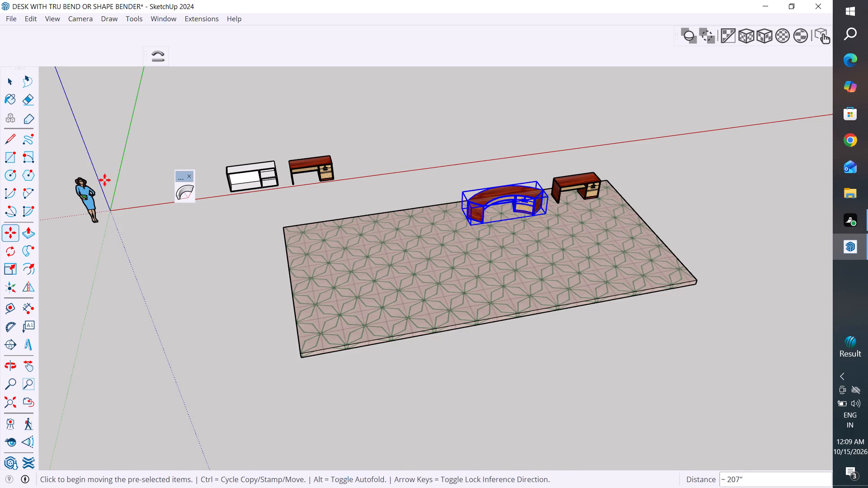
left_click(13, 86)
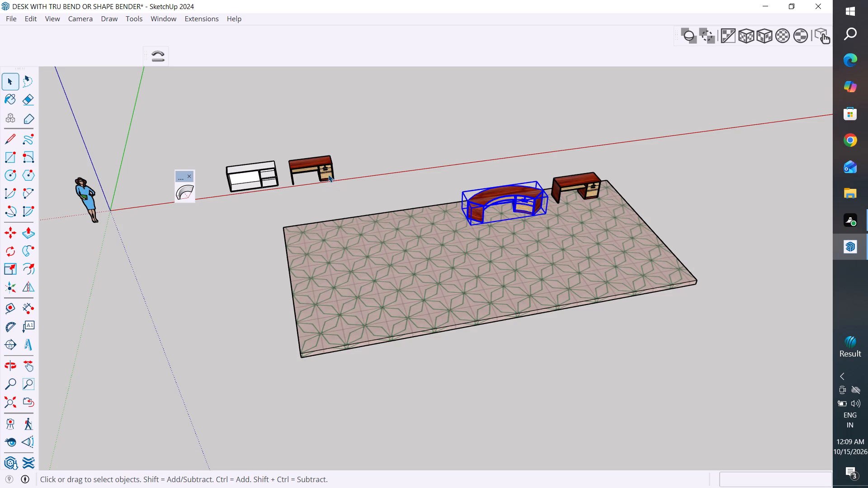
Move one of the two overlapping straight desks about 213" onto the slab, beside the curved desk.
left_click(328, 174)
key("m")
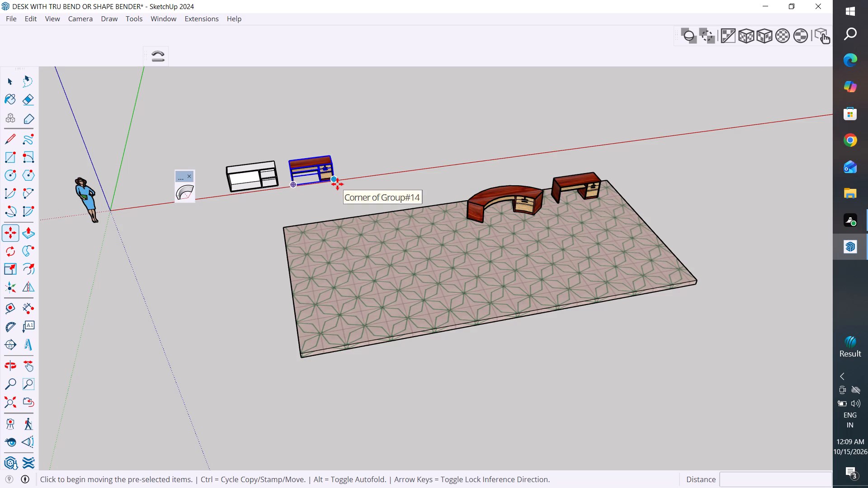
left_click(337, 184)
left_click(449, 227)
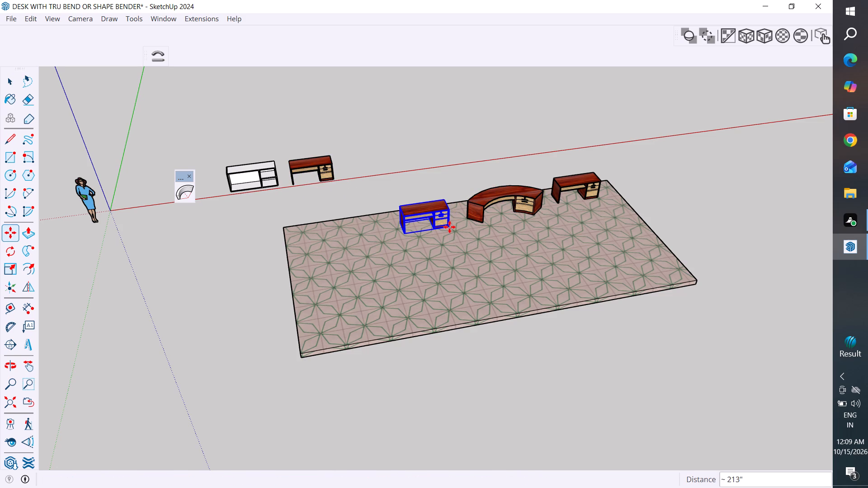
left_click(10, 85)
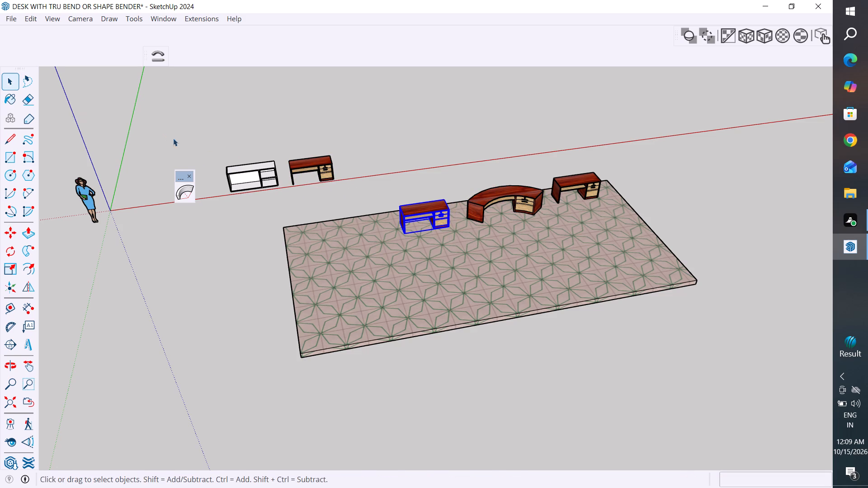
Move the remaining wood-finished straight desk about 179" onto the slab, at the end of the row nearest the figure.
left_click(330, 177)
key("m")
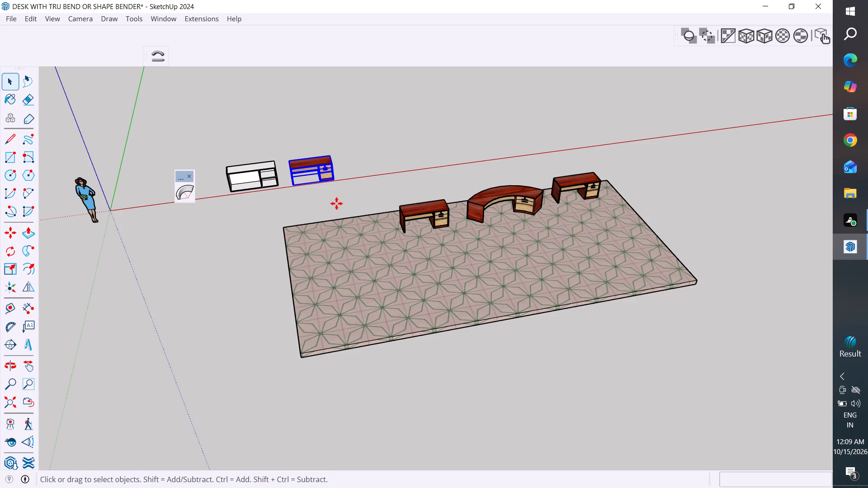
left_click(337, 182)
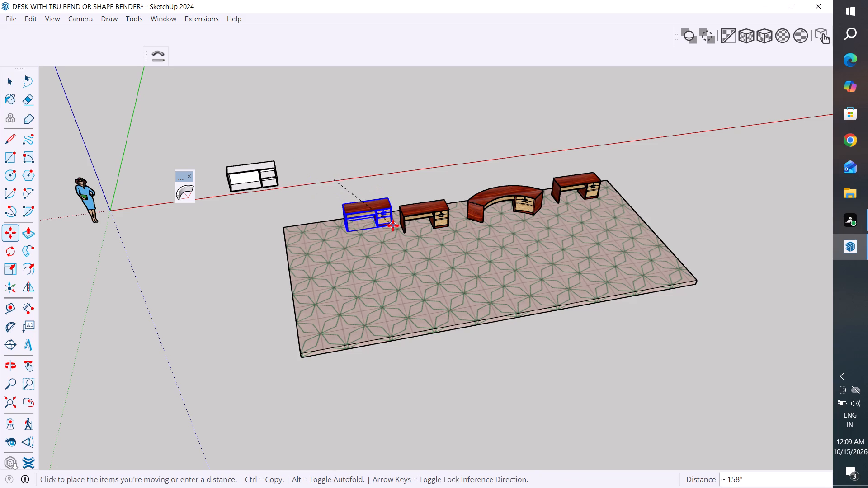
left_click(396, 235)
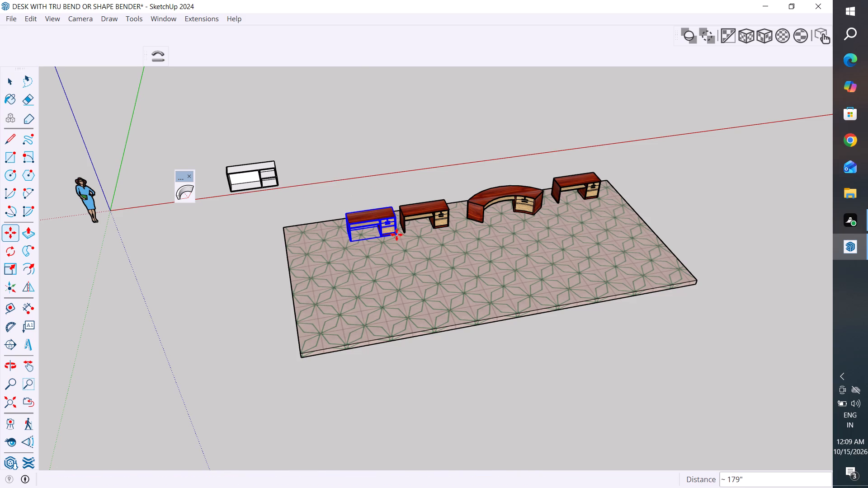
left_click(8, 85)
Examine the spacing and alignment of the four desks on the tiled slab from several angles.
scroll(244, 174, "up", 7)
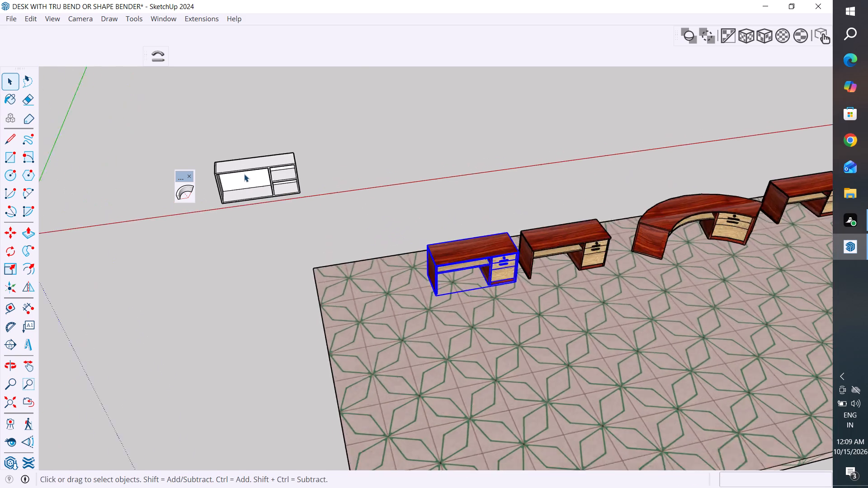
scroll(244, 174, "up", 2)
middle_click_drag(454, 249, 205, 180)
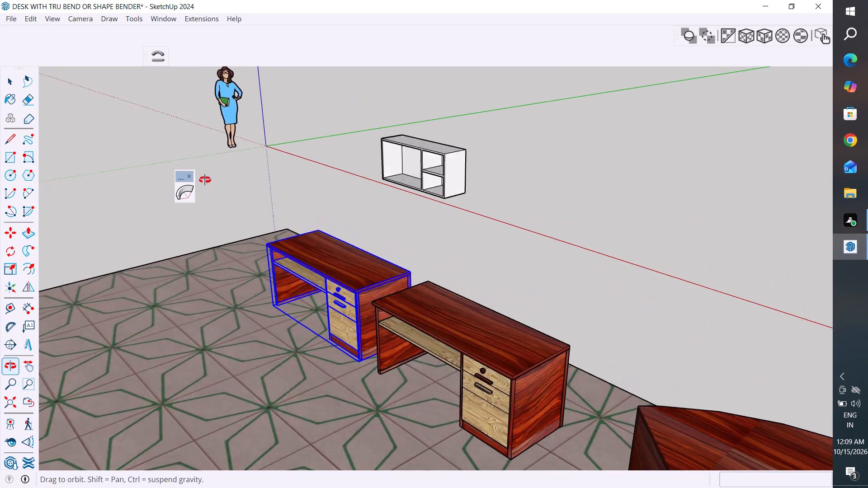
middle_click_drag(205, 180, 269, 176)
scroll(248, 191, "down", 5)
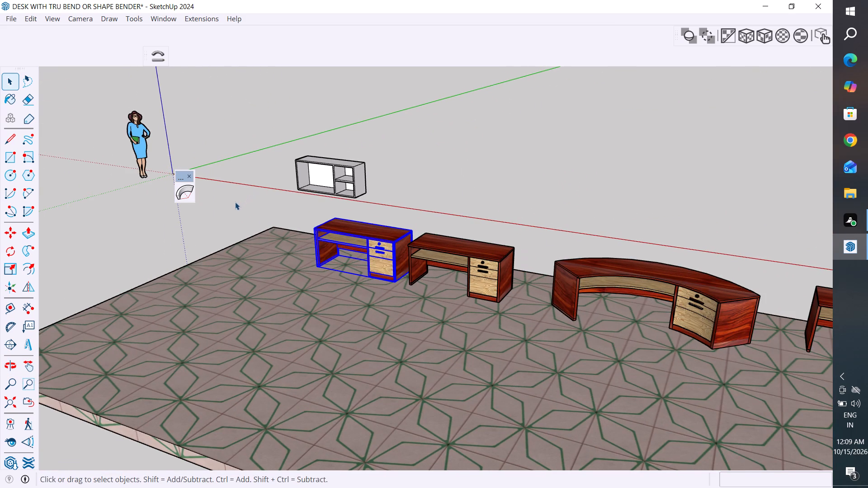
scroll(235, 202, "down", 5)
middle_click_drag(486, 328, 619, 340)
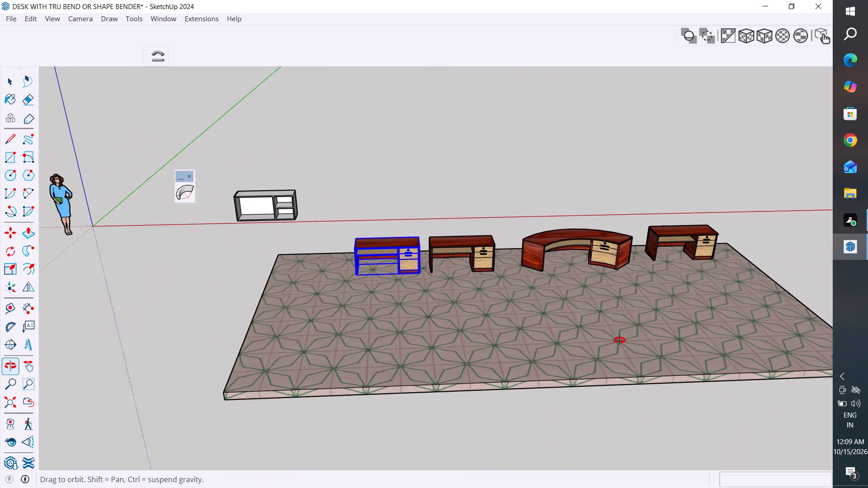
middle_click_drag(619, 340, 596, 324)
left_click(17, 81)
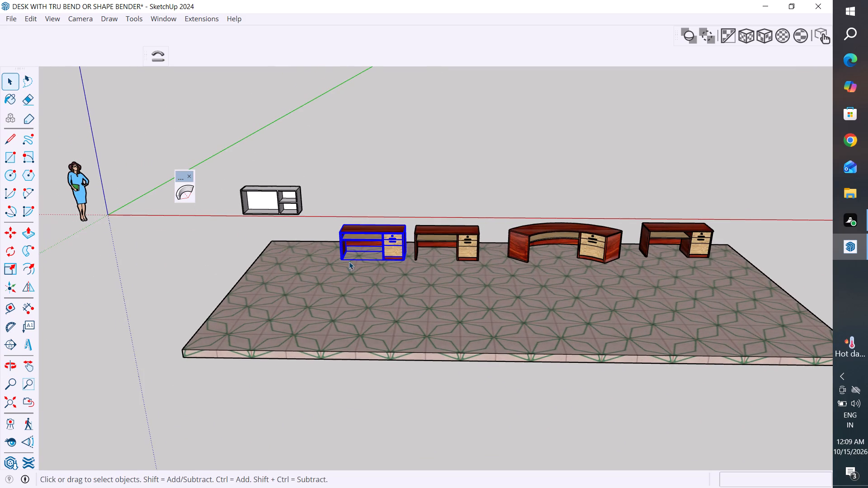
scroll(370, 249, "up", 5)
middle_click_drag(444, 280, 451, 331)
scroll(438, 237, "down", 5)
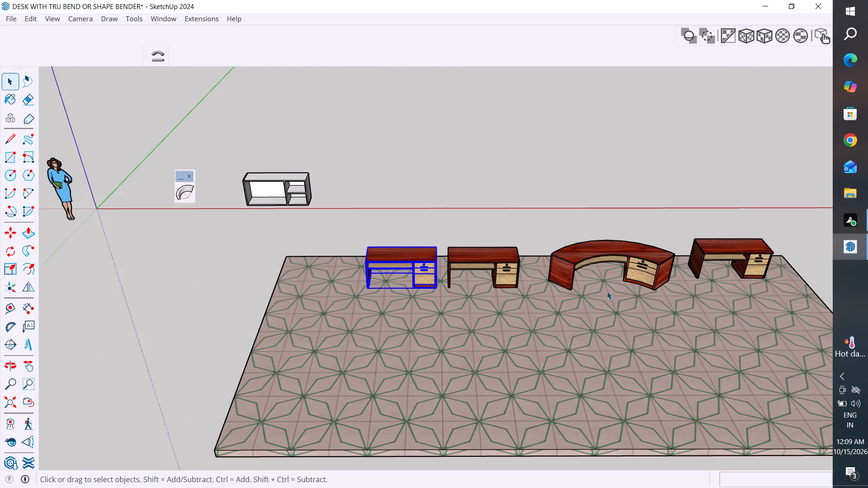
Move the curved desk 13" along the row toward the neighbouring straight desk and clear the selection.
scroll(623, 291, "up", 4)
scroll(562, 295, "up", 3)
left_click(565, 286)
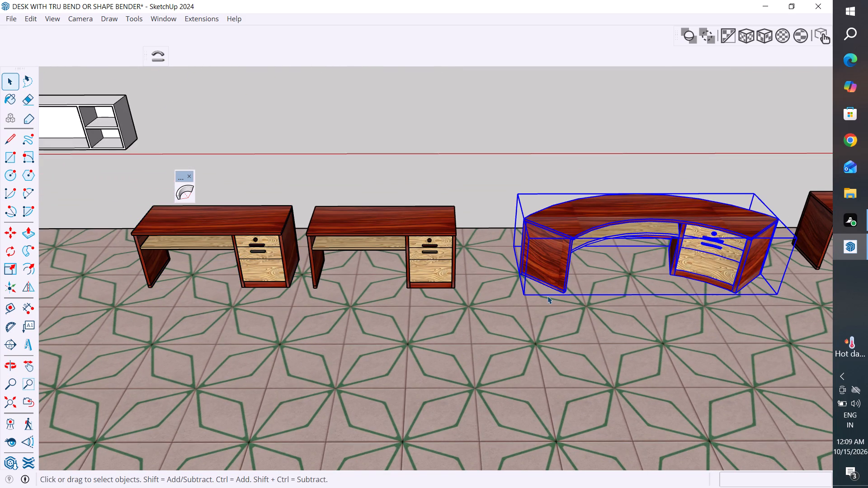
key("n")
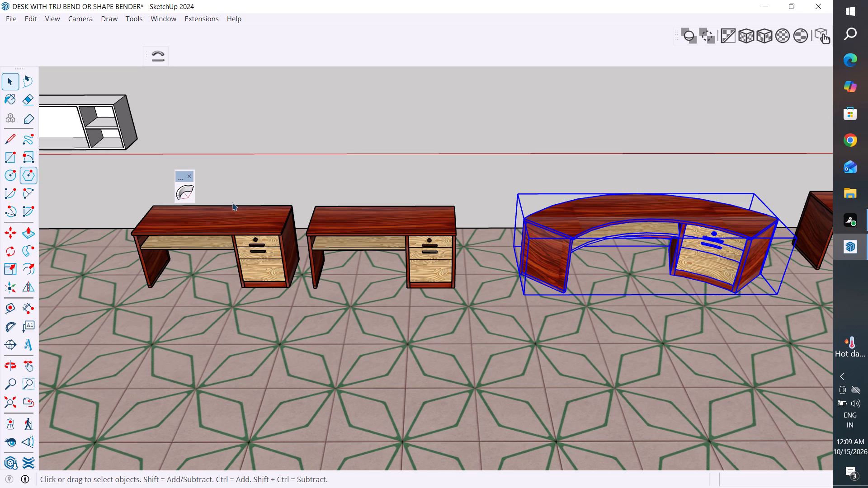
left_click(547, 152)
left_click(567, 244)
key("m")
left_click(524, 296)
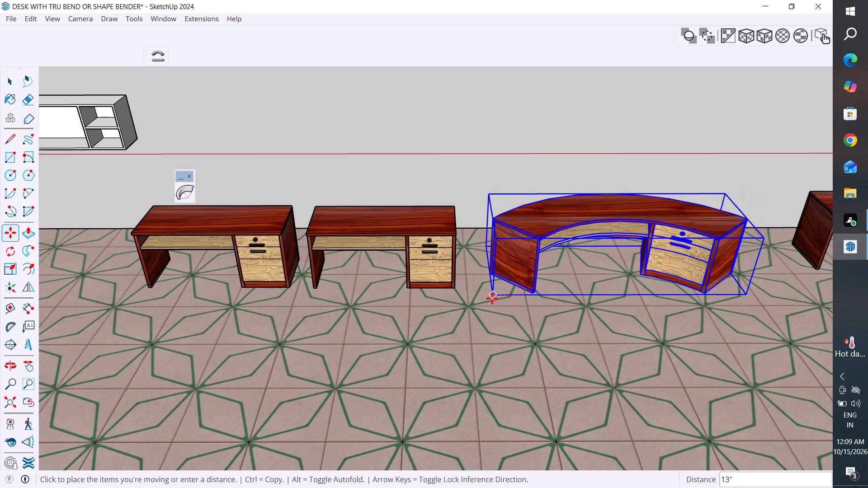
left_click(492, 298)
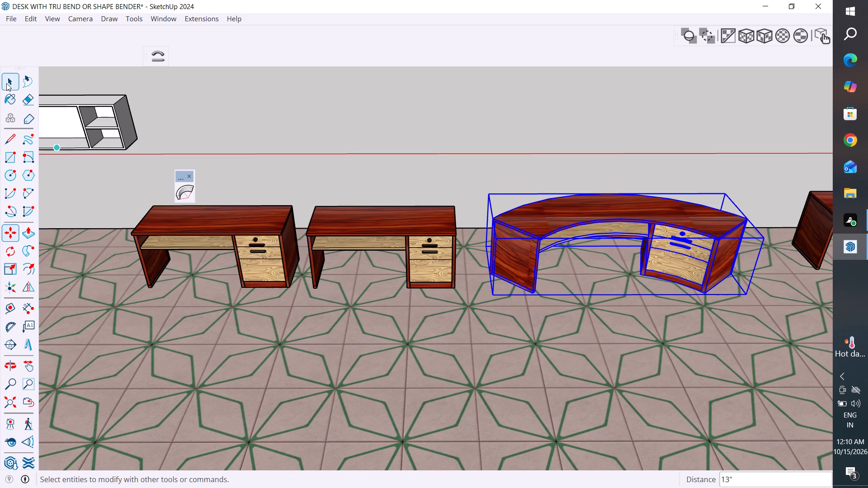
left_click(6, 83)
left_click(361, 175)
Move the straight desk at the slab's far corner 19" toward the curved desk and away from the back edge.
scroll(364, 224, "down", 5)
middle_click_drag(364, 225, 379, 440)
scroll(691, 371, "up", 2)
left_click(666, 319)
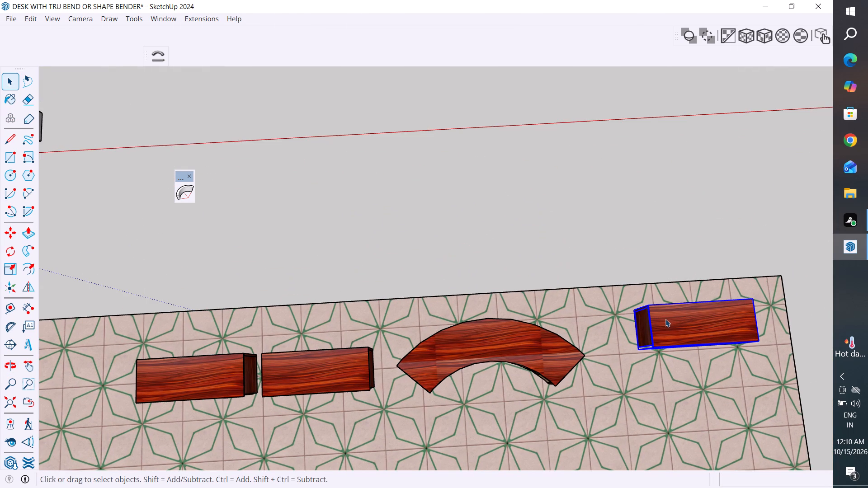
key("m")
left_click(636, 314)
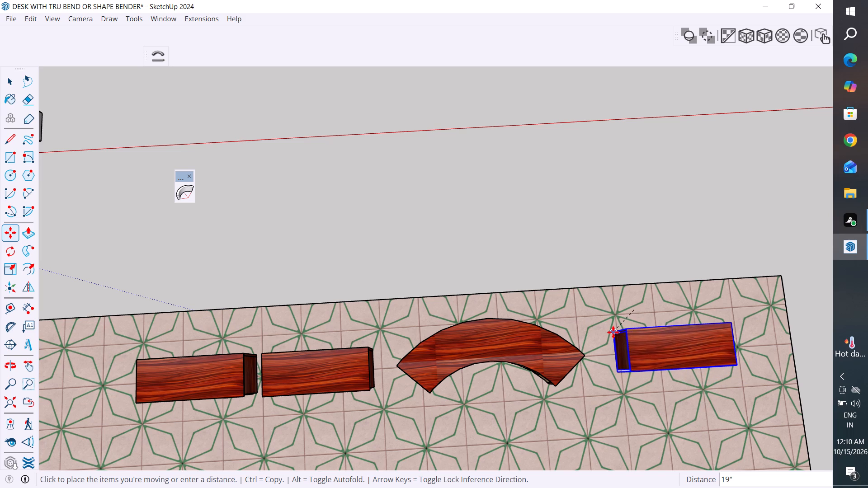
left_click(613, 332)
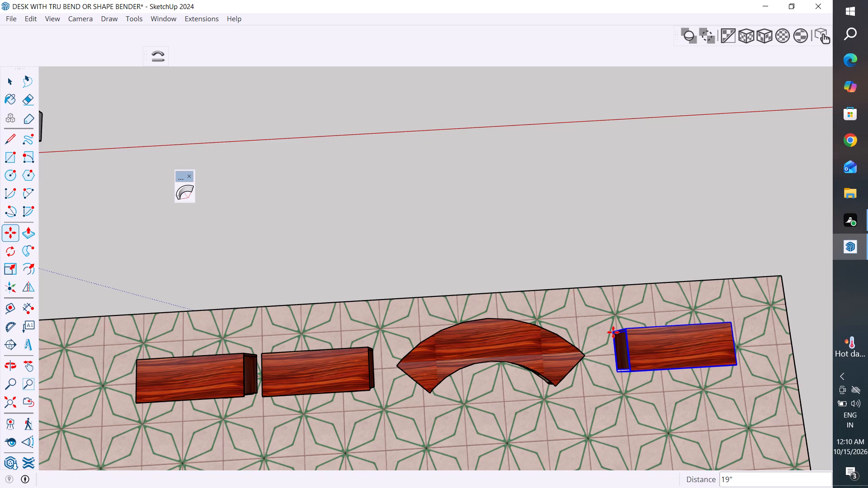
left_click(7, 85)
left_click(429, 215)
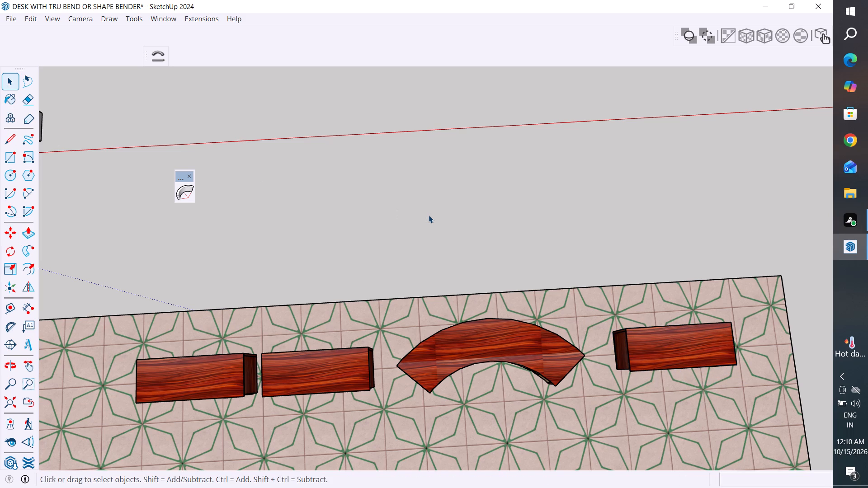
Review the desk row on the tiled slab and inspect the unpainted desk unit's open compartments up close.
scroll(566, 233, "down", 4)
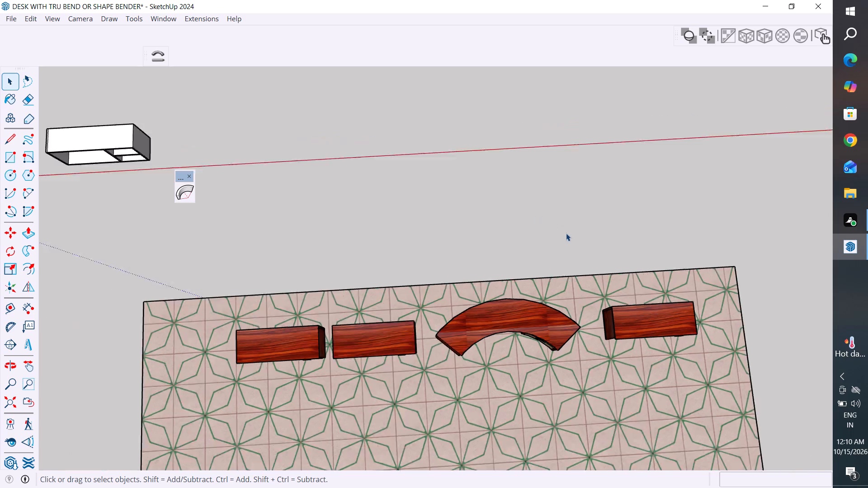
scroll(566, 233, "down", 1)
middle_click_drag(547, 375, 544, 100)
middle_click_drag(503, 263, 549, 228)
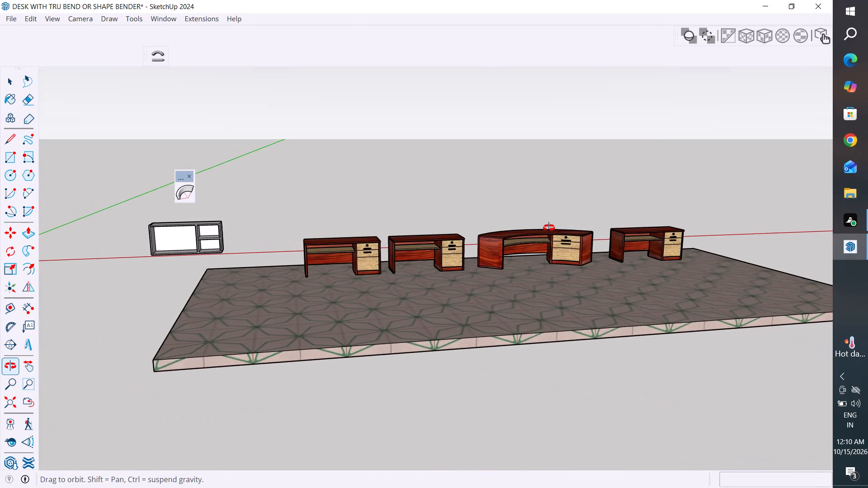
middle_click_drag(549, 228, 569, 359)
scroll(74, 238, "up", 2)
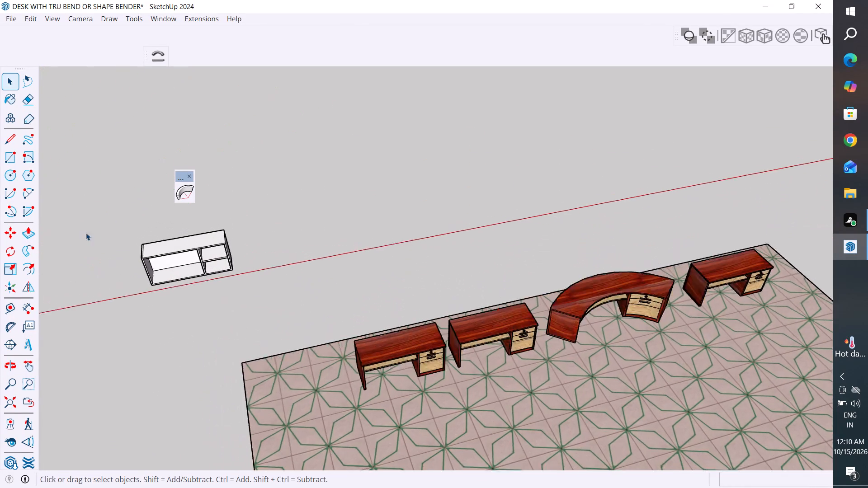
scroll(86, 233, "up", 11)
middle_click_drag(193, 280, 373, 145)
scroll(224, 251, "up", 1)
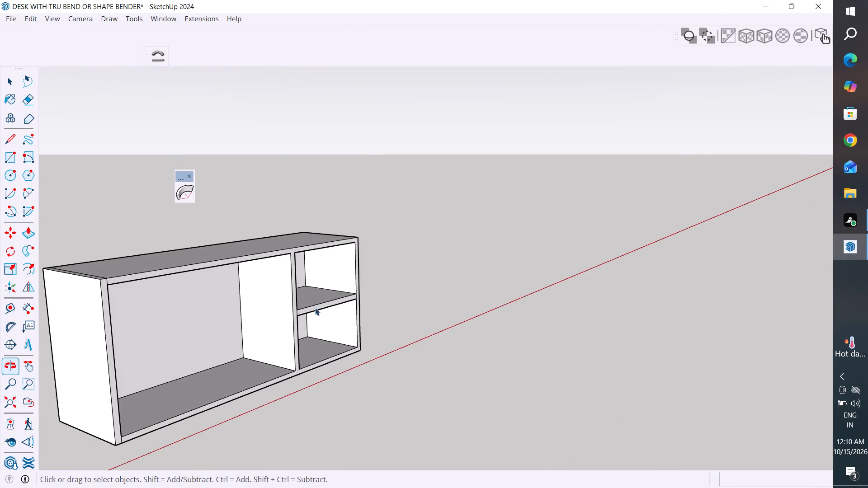
scroll(315, 308, "up", 3)
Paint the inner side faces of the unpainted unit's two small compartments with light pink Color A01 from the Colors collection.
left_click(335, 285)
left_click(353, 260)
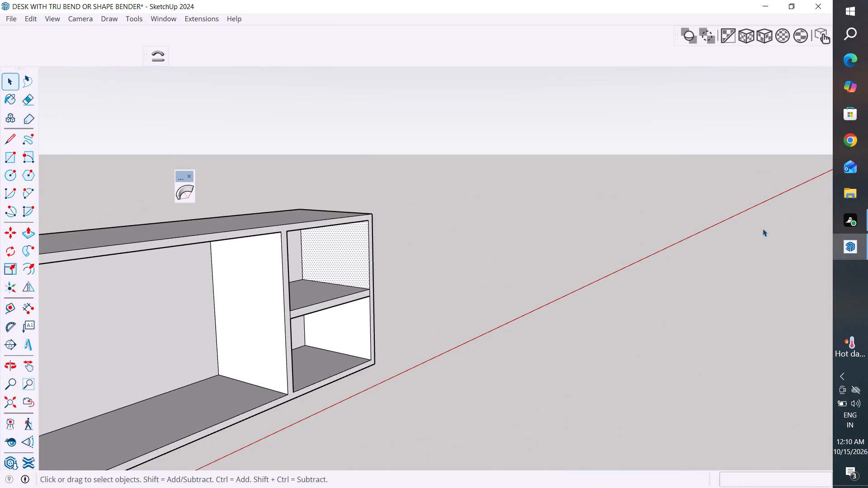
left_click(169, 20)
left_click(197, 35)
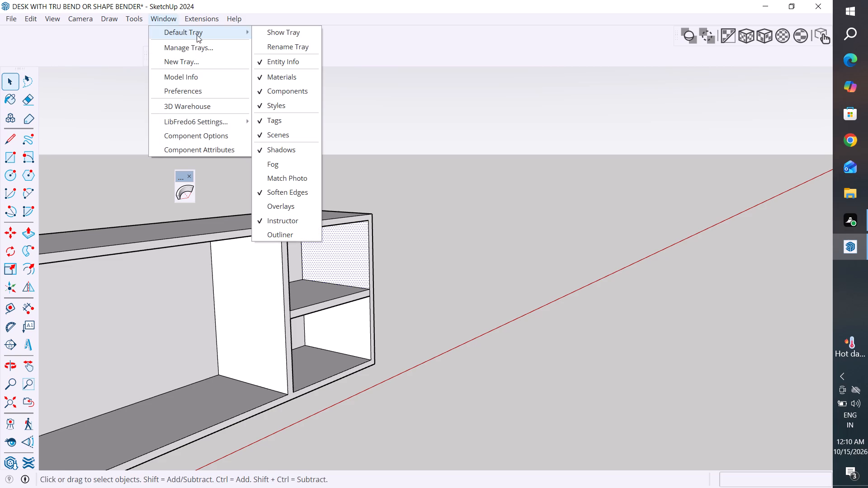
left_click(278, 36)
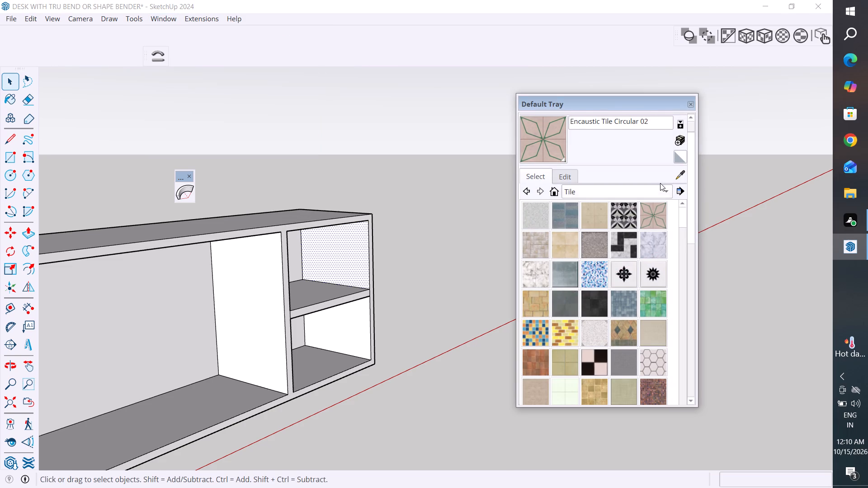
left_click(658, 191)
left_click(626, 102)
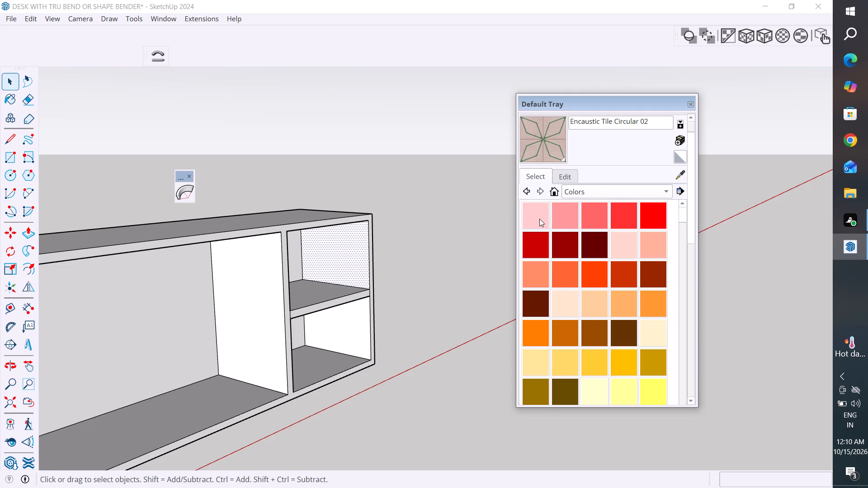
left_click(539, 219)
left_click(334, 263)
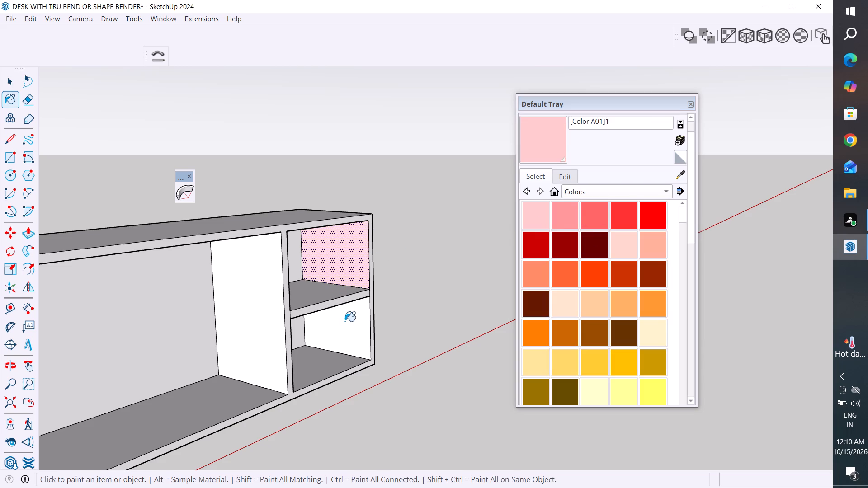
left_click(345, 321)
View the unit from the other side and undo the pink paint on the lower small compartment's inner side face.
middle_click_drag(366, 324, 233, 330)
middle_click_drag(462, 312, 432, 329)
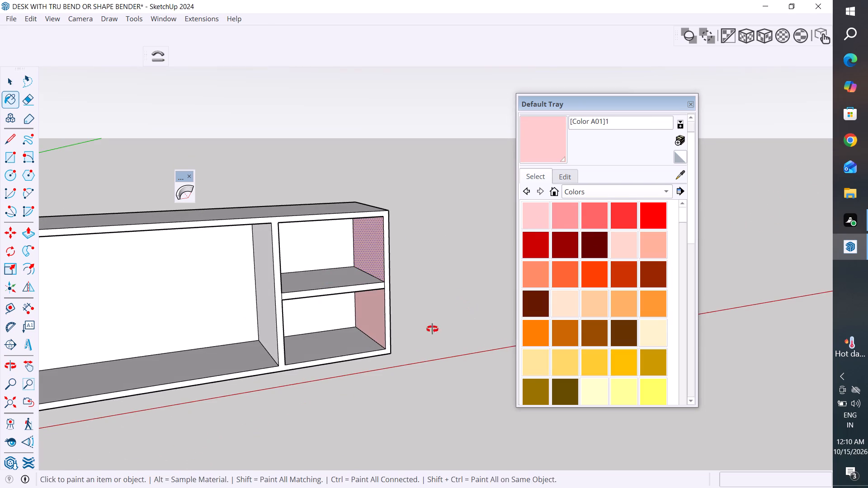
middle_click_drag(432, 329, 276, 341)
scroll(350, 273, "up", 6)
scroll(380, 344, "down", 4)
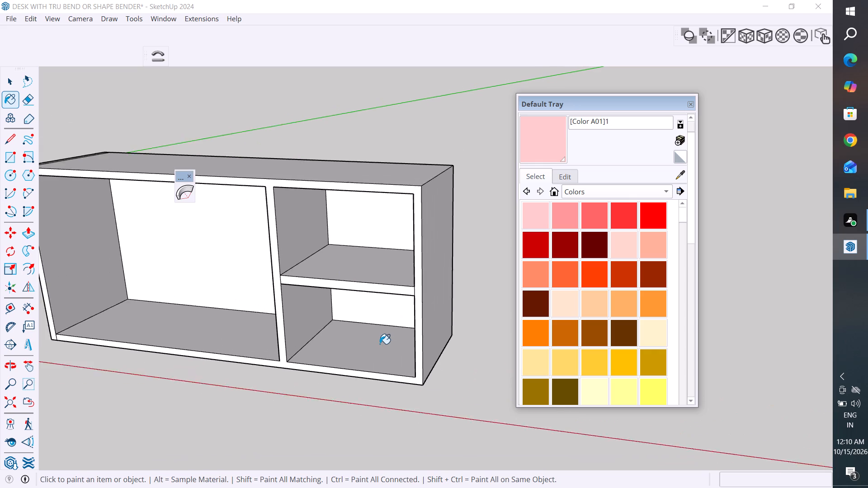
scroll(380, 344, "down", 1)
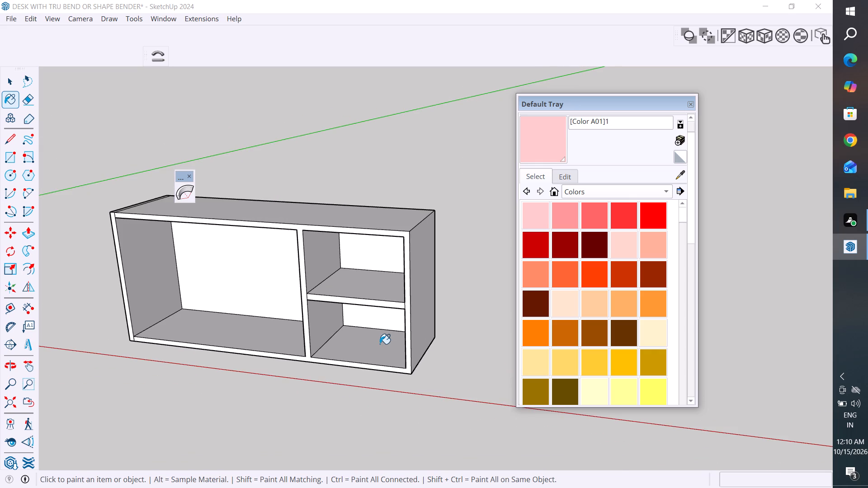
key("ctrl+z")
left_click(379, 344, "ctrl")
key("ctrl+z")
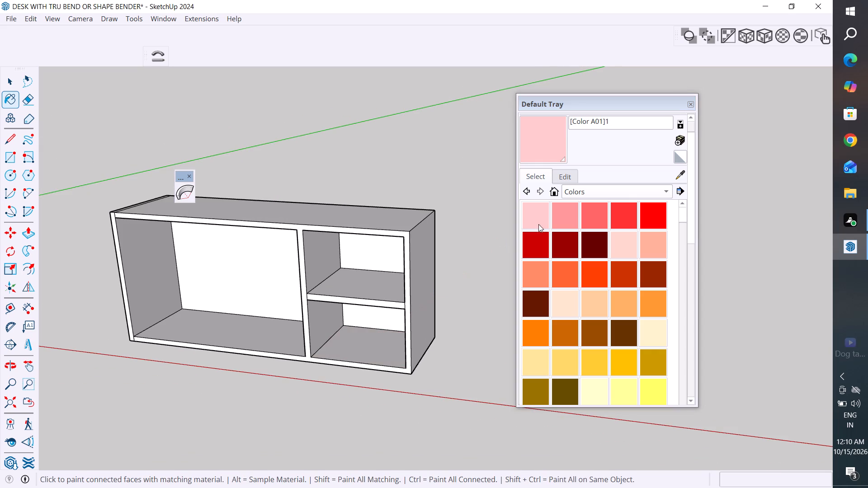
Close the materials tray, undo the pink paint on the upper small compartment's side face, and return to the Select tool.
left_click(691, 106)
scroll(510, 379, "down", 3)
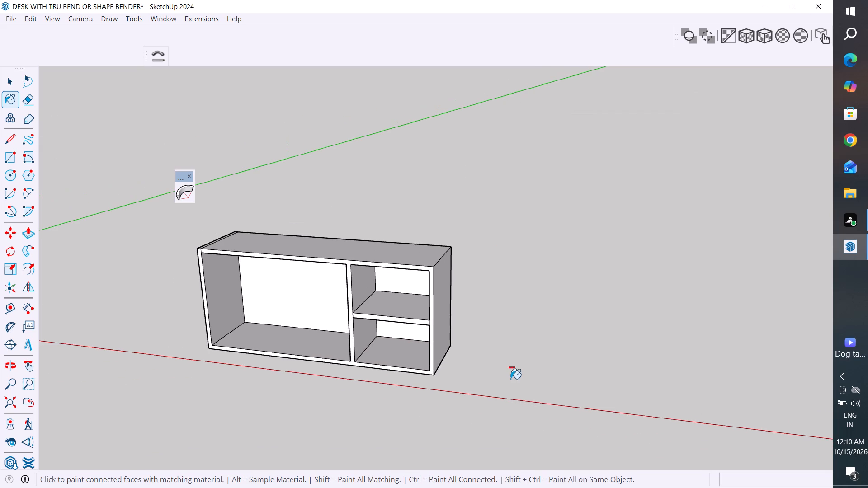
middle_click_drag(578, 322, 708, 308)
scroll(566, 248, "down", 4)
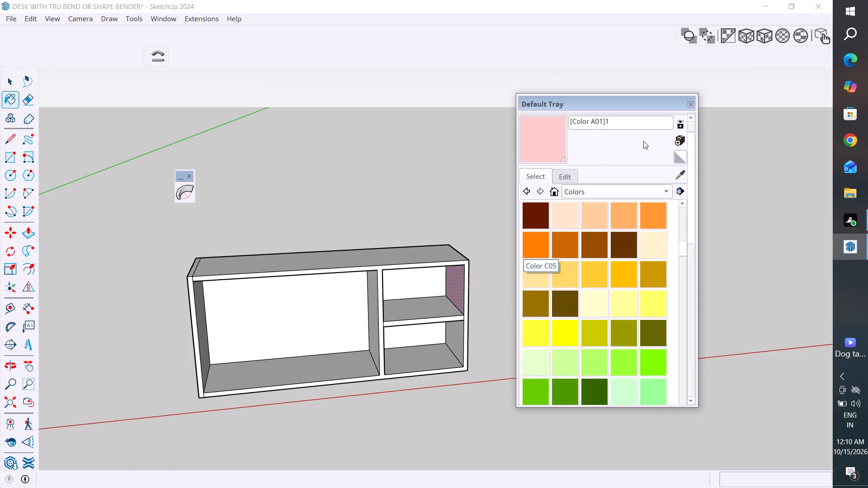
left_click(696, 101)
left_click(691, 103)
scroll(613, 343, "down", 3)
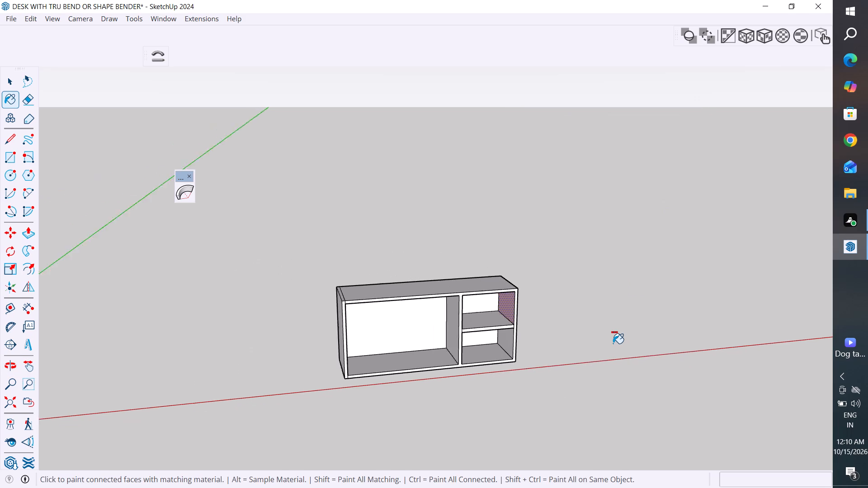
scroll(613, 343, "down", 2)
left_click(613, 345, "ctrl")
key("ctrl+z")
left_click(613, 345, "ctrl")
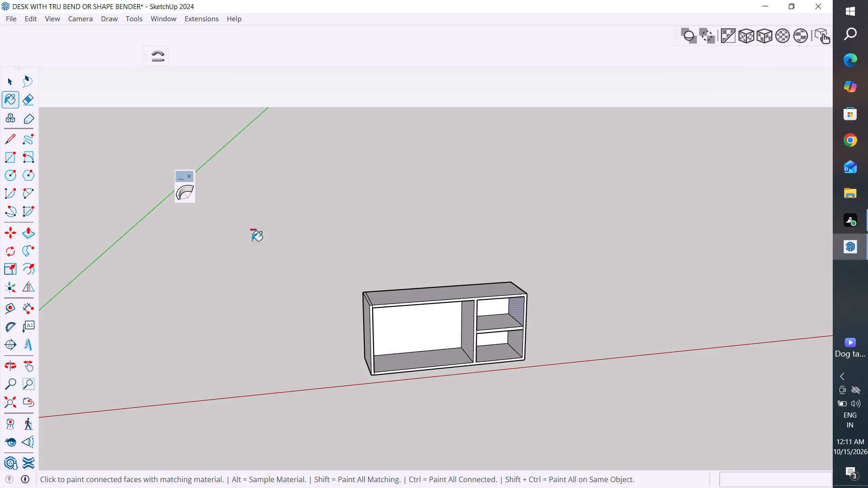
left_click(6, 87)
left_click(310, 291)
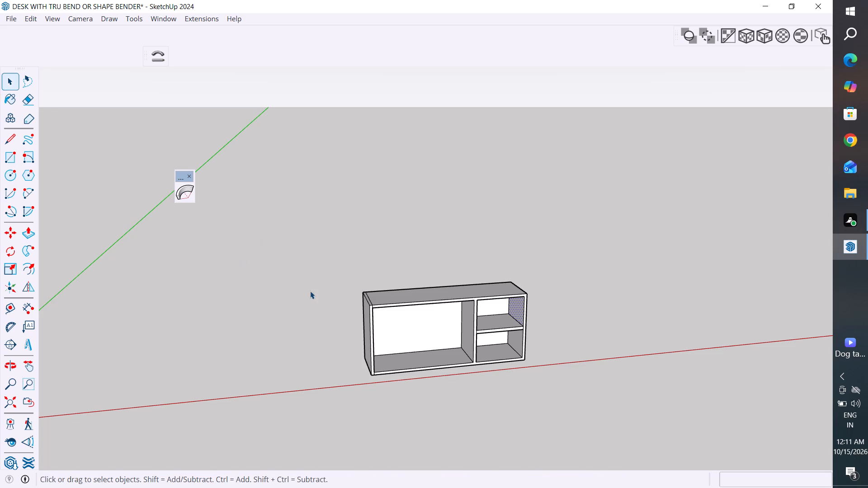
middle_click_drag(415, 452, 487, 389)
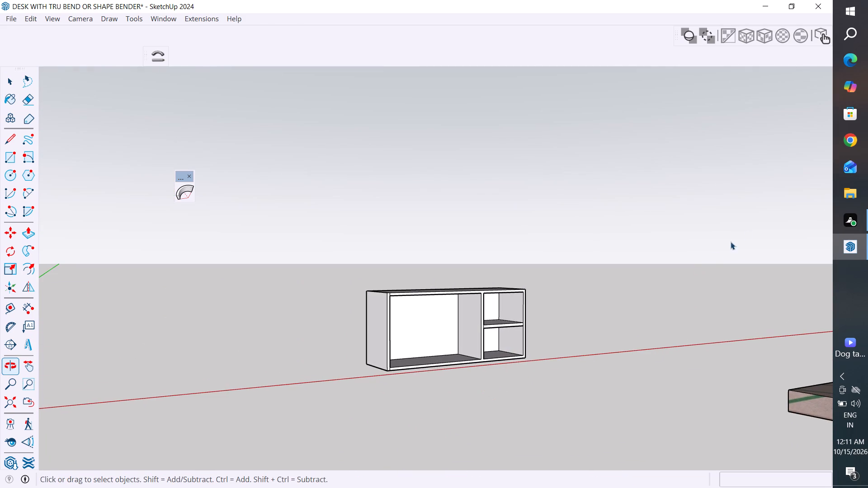
Switch to Google Chrome and activate the Google search on the new tab.
left_click(849, 146)
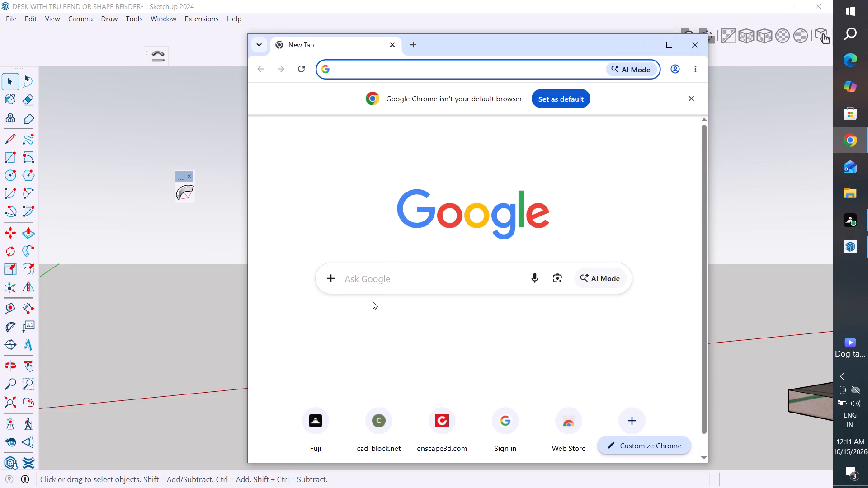
left_click(391, 278)
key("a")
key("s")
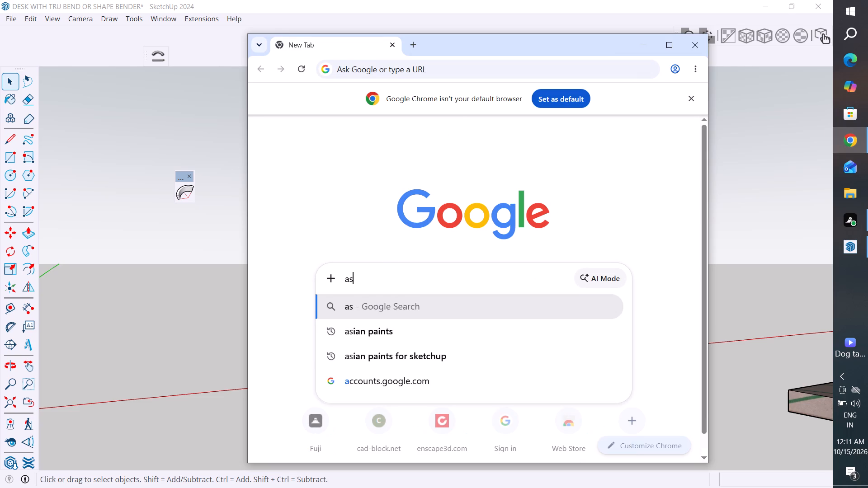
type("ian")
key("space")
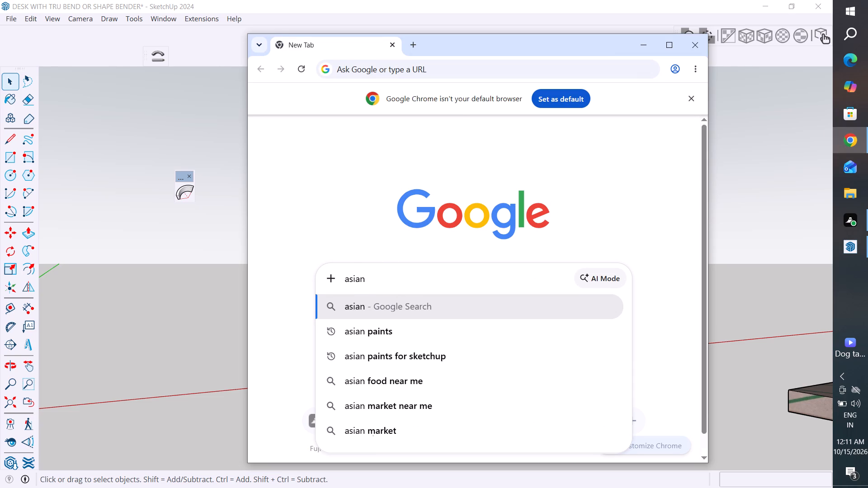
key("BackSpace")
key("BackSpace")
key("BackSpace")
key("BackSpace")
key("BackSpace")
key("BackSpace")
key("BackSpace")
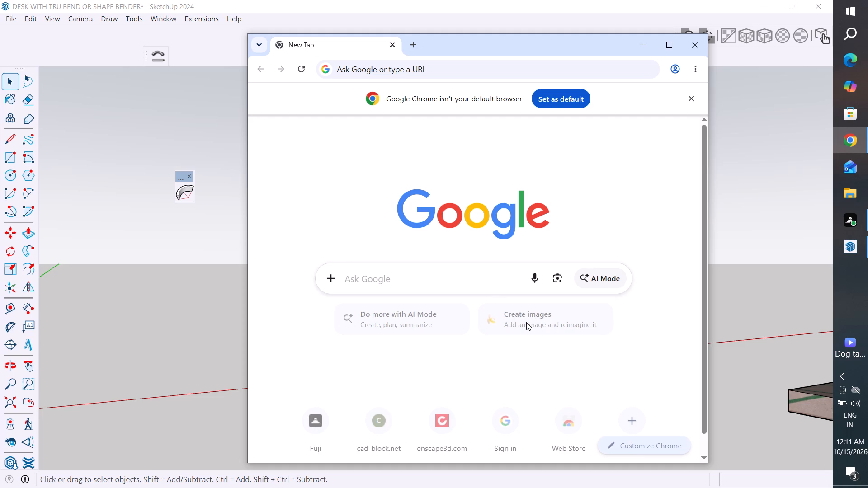
Search Google for "wood texture".
type("wo")
key("o")
type("d tw")
key("BackSpace")
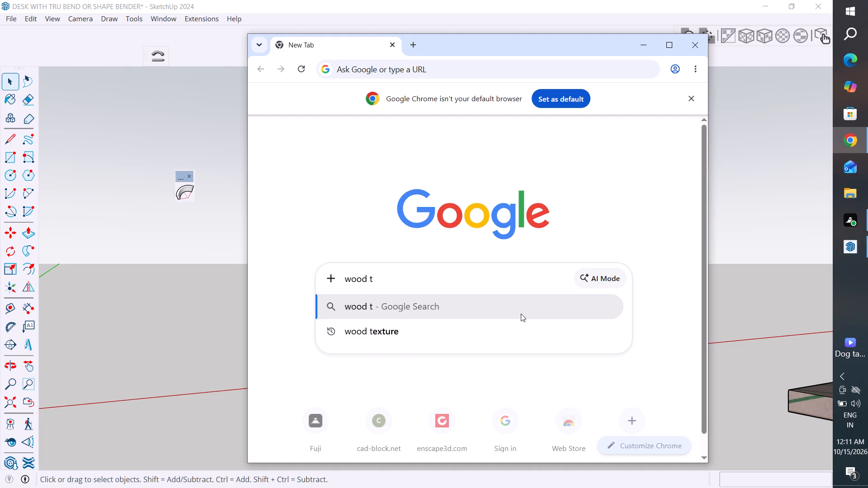
type("es")
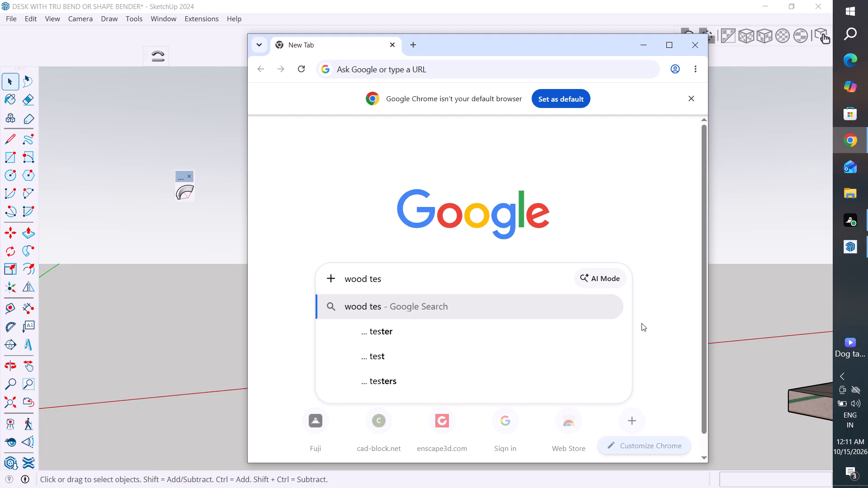
key("BackSpace")
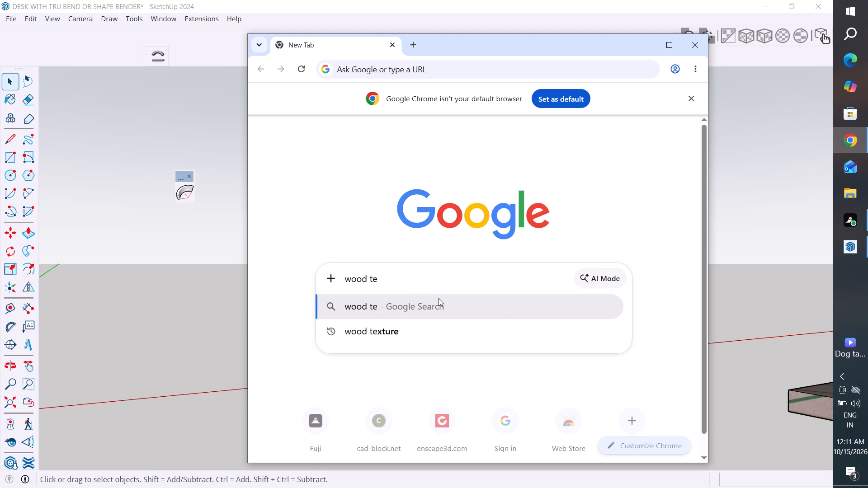
type("xture")
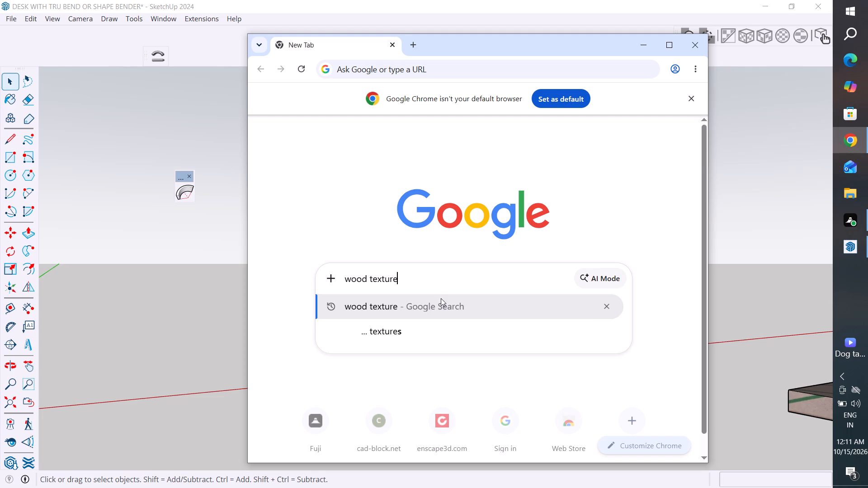
key("Return")
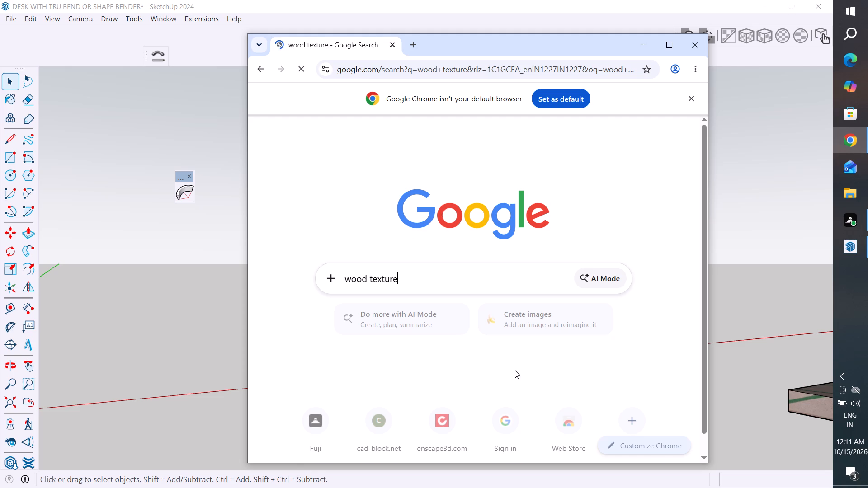
Show the image results for the "wood texture" search.
scroll(515, 370, "down", 5)
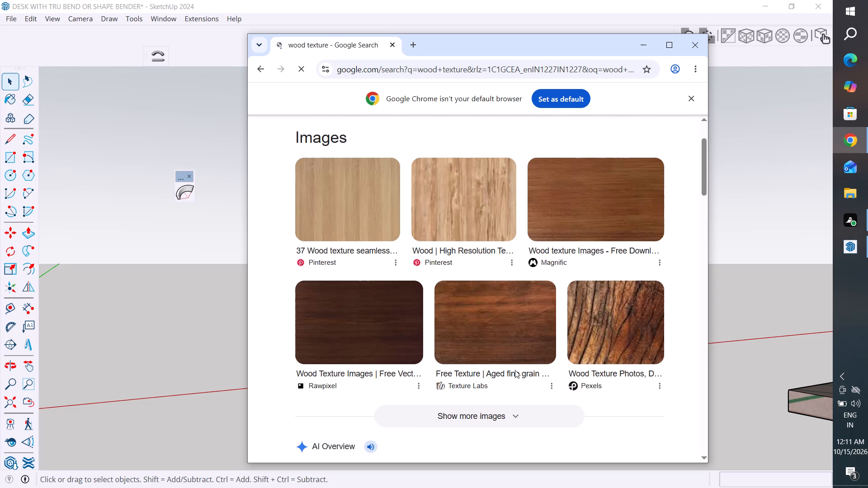
scroll(515, 370, "up", 9)
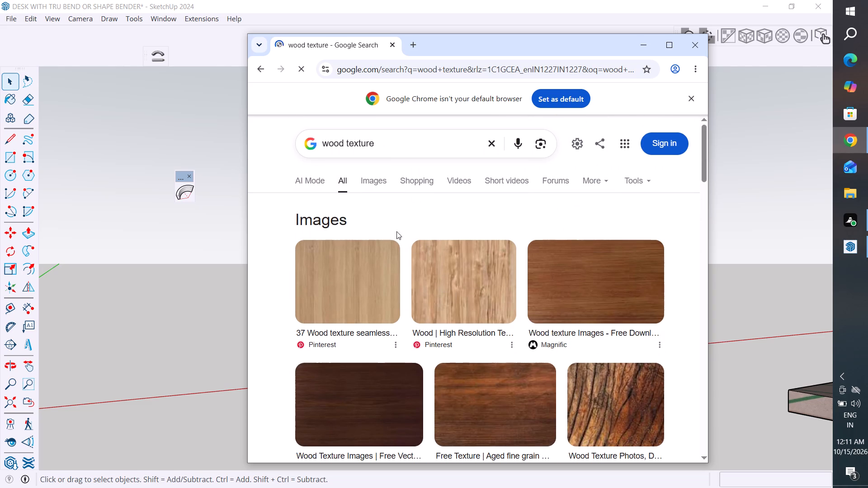
left_click(373, 181)
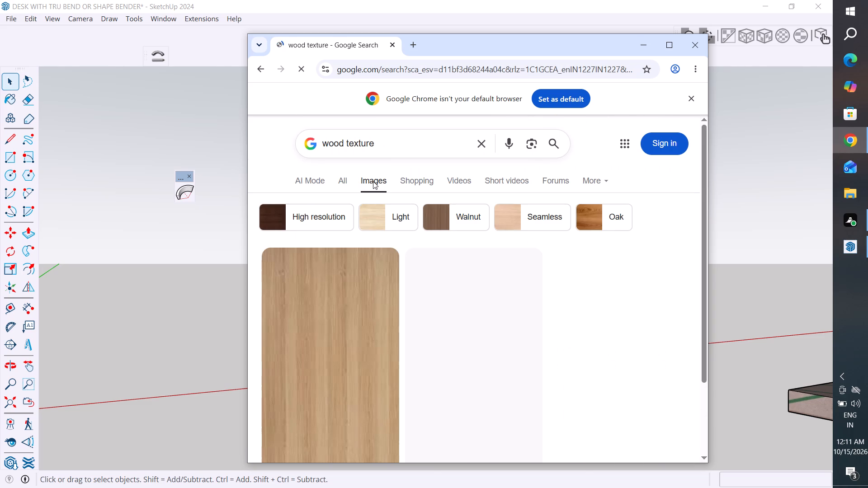
Browse the wood texture image results for a suitable plain wood grain.
scroll(443, 305, "down", 4)
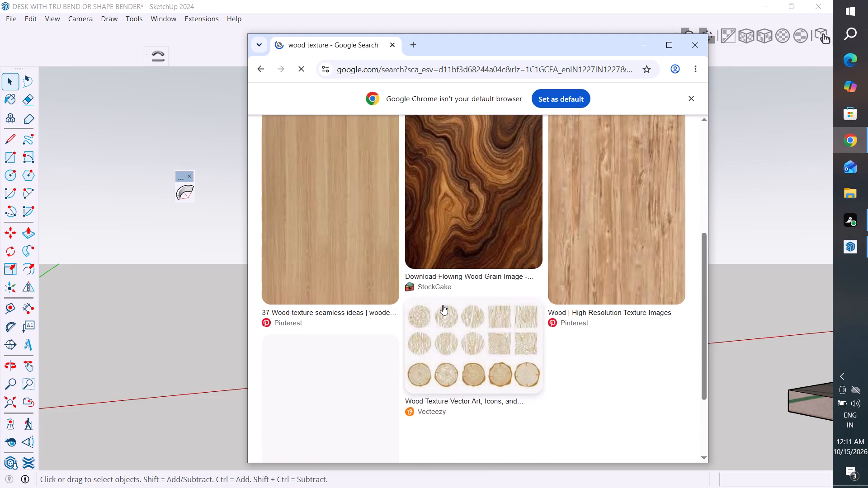
scroll(443, 305, "up", 2)
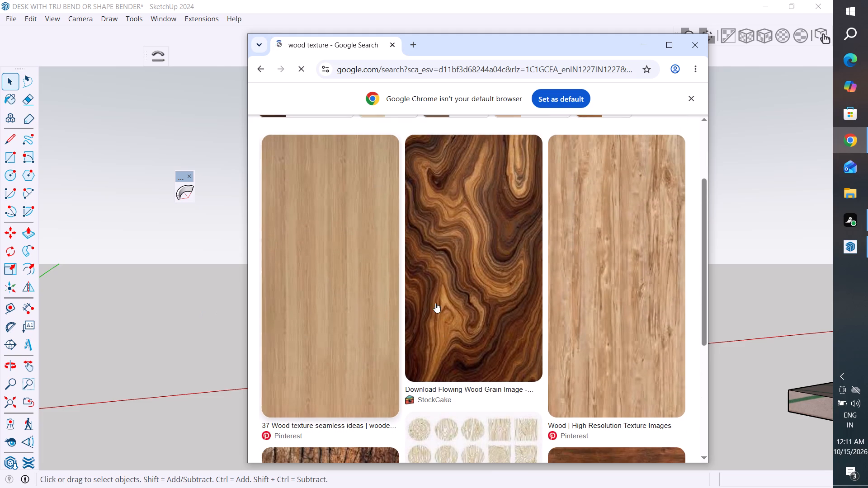
scroll(477, 300, "down", 3)
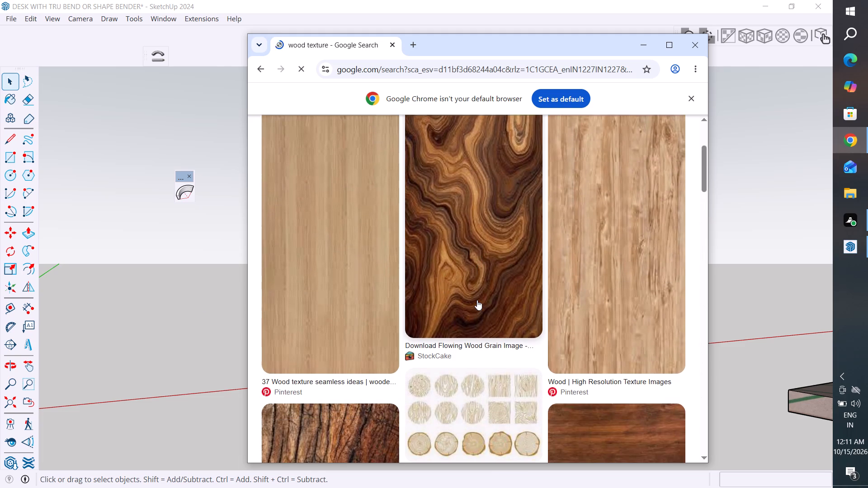
scroll(477, 300, "down", 7)
scroll(477, 300, "up", 3)
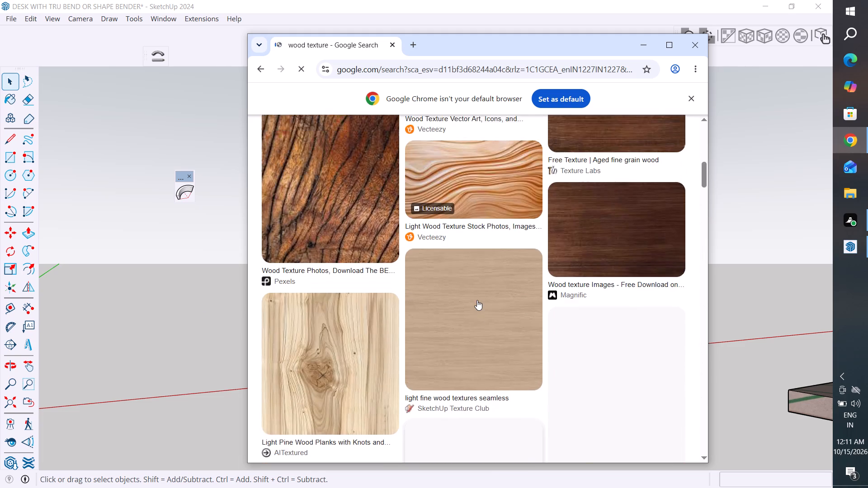
scroll(477, 300, "down", 5)
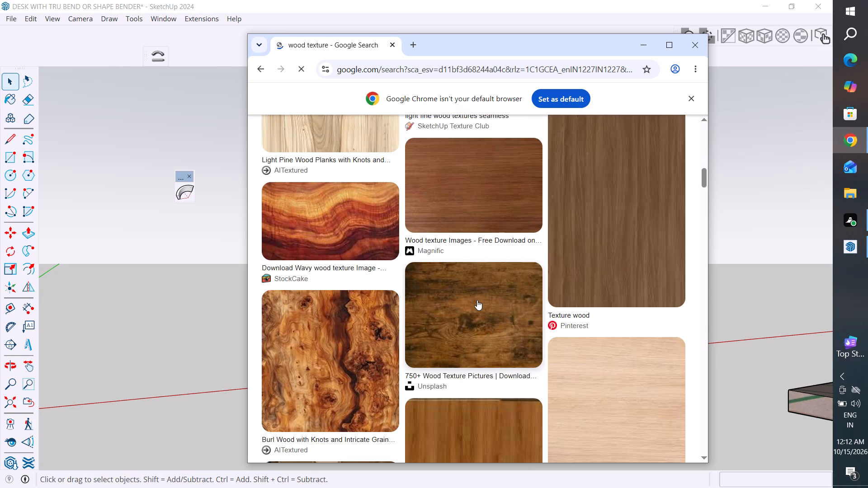
scroll(477, 300, "down", 5)
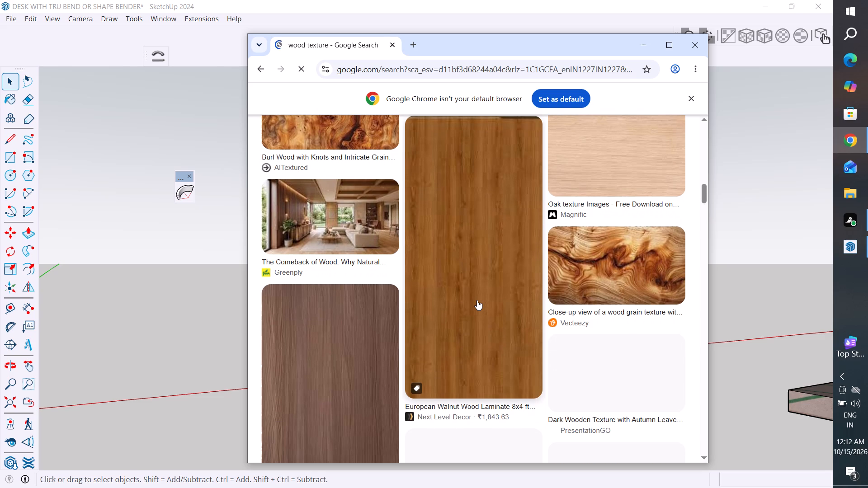
scroll(477, 300, "up", 3)
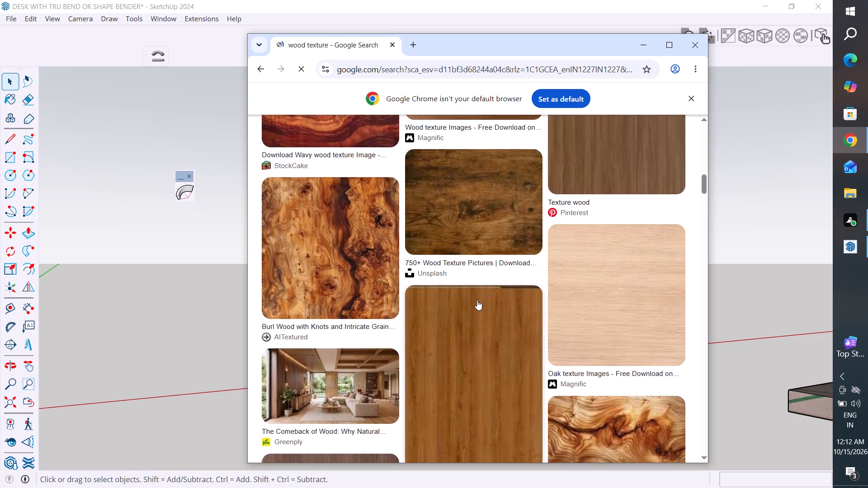
scroll(477, 300, "down", 7)
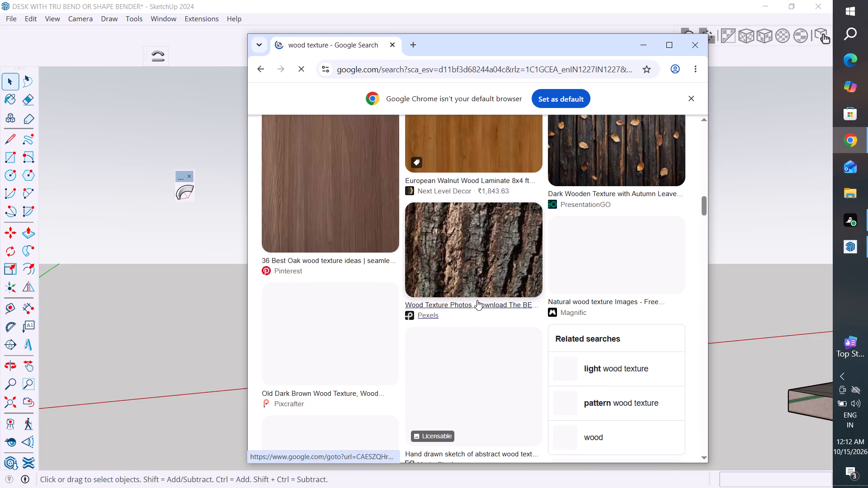
scroll(477, 300, "down", 3)
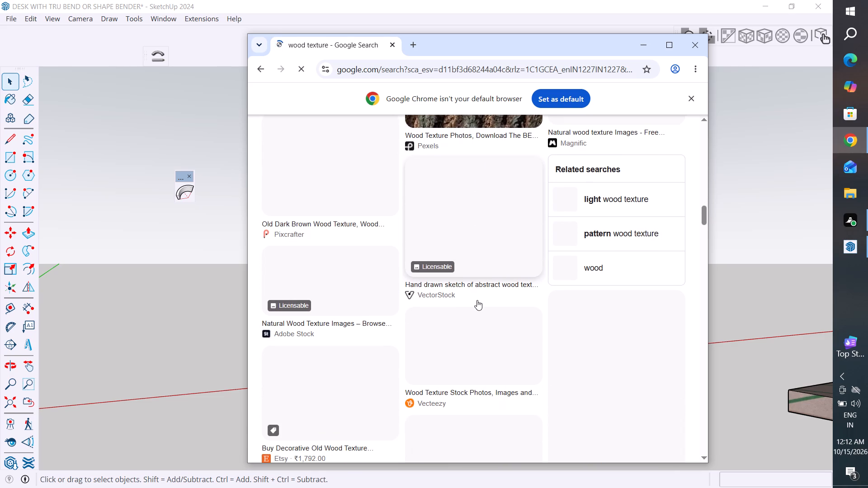
scroll(477, 300, "up", 10)
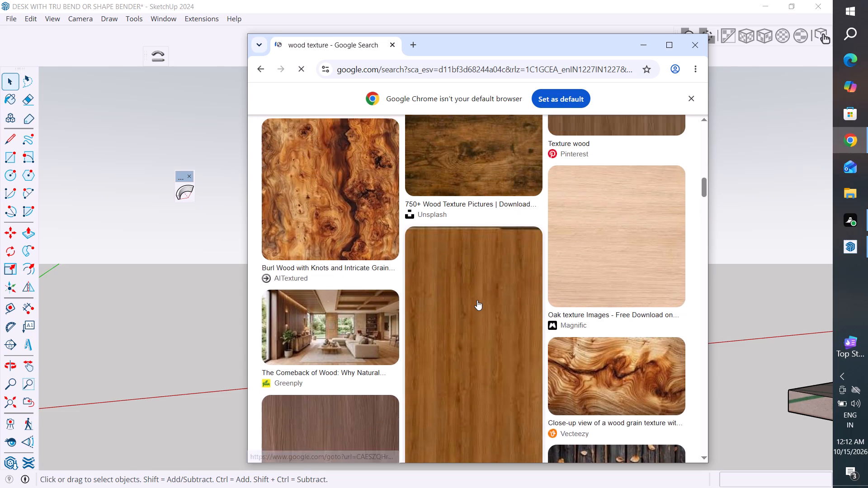
scroll(477, 300, "up", 11)
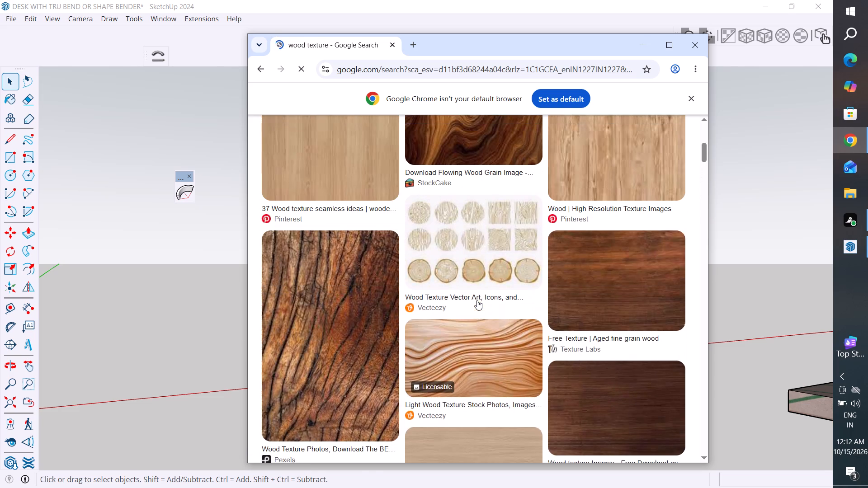
scroll(477, 300, "up", 6)
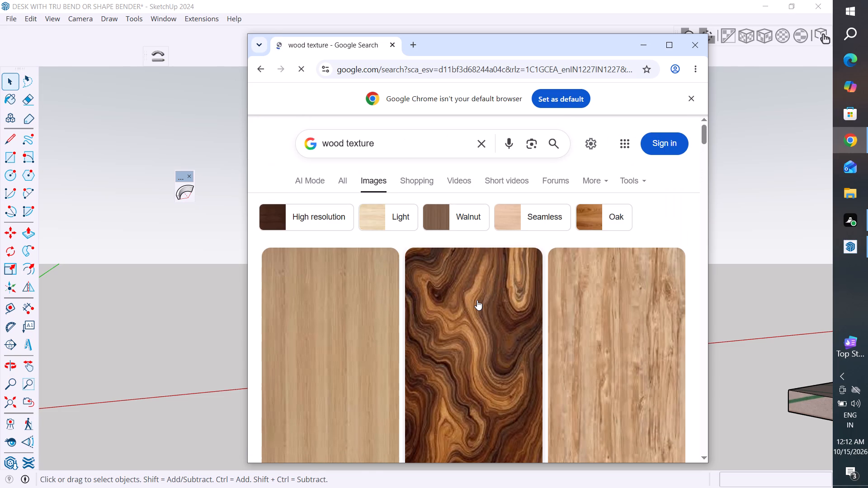
Save the first light, straight-grained wood image as a JPEG named "simple texture" in the SKETCH UP REFARENCDE folder.
left_click(354, 363)
right_click(339, 337)
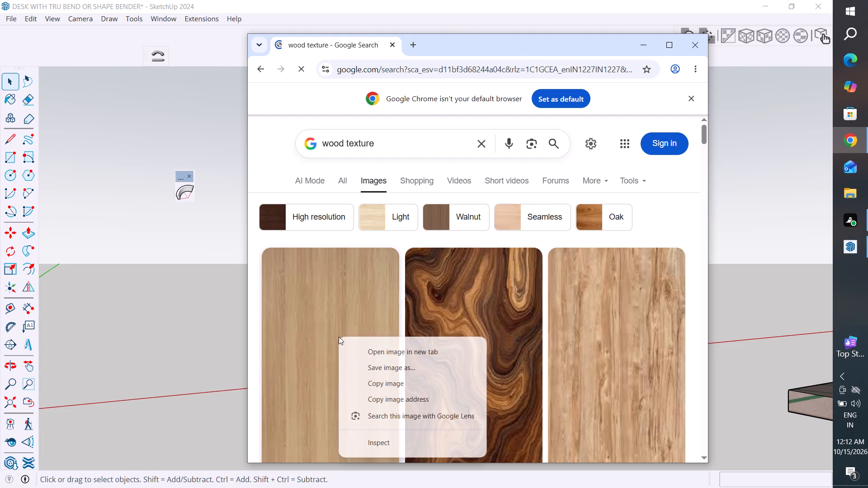
left_click(387, 368)
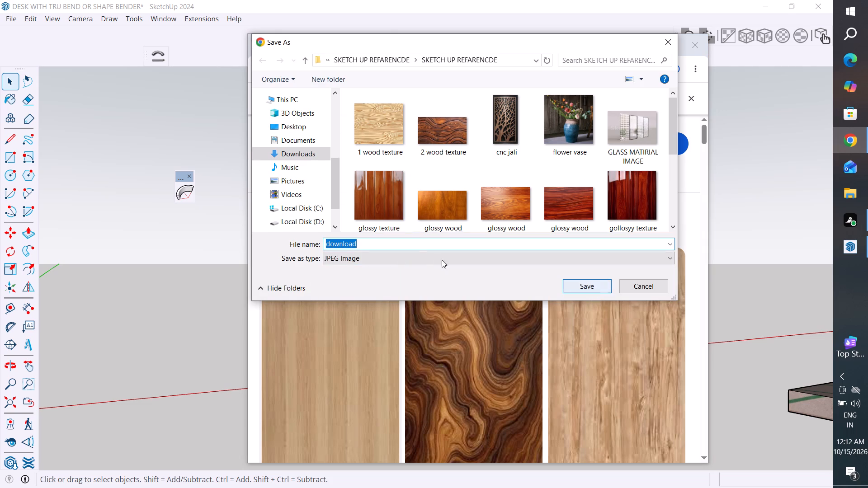
key("BackSpace")
key("BackSpace")
key("BackSpace")
key("BackSpace")
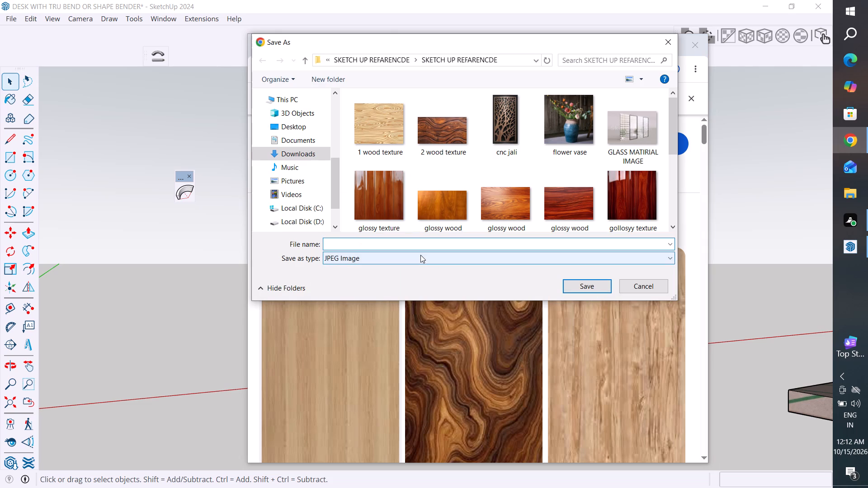
type("simo")
key("BackSpace")
key("l")
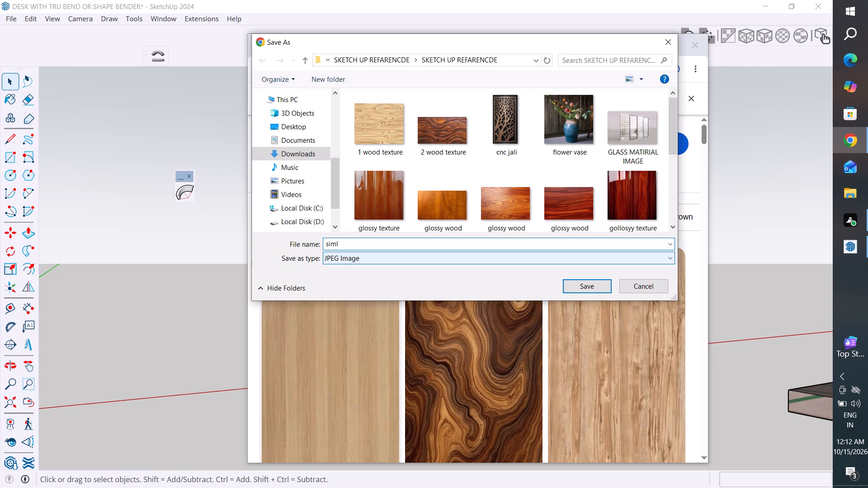
key("BackSpace")
type("ple")
key("space")
type("texture")
left_click(584, 287)
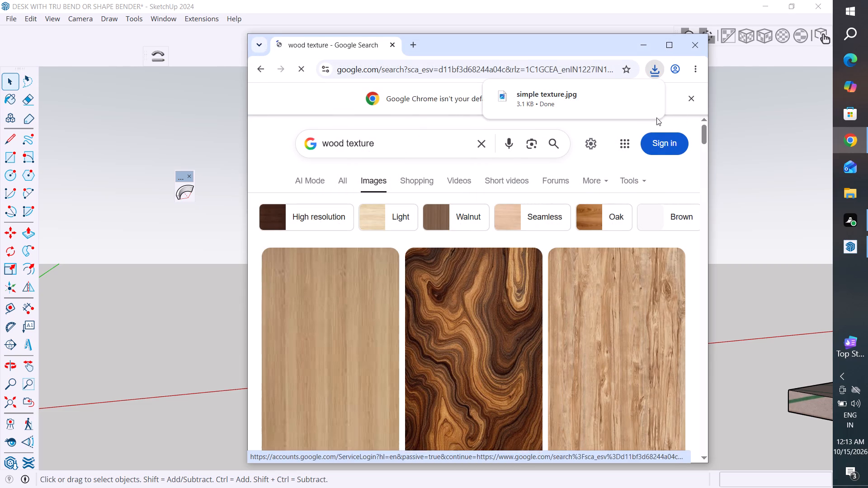
Close Chrome to return to SketchUp and show the Default Tray.
left_click(695, 50)
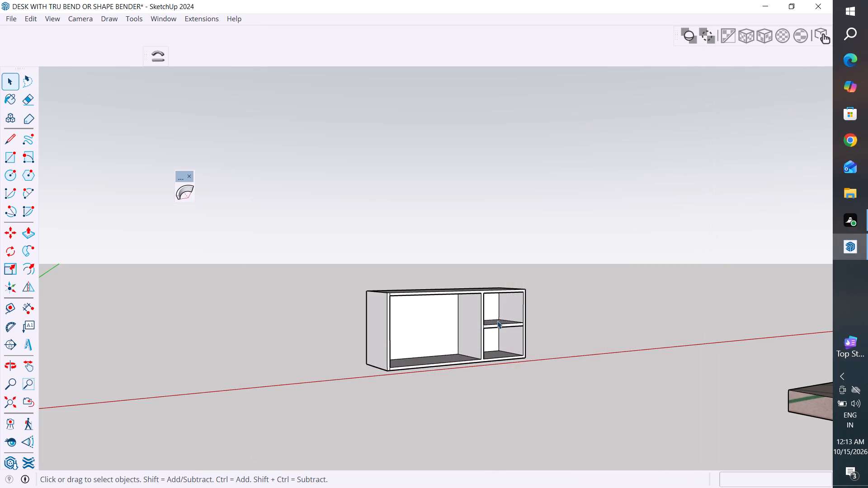
middle_click_drag(547, 299, 402, 487)
middle_click_drag(480, 281, 638, 304)
scroll(638, 304, "up", 1)
left_click(165, 19)
left_click(188, 29)
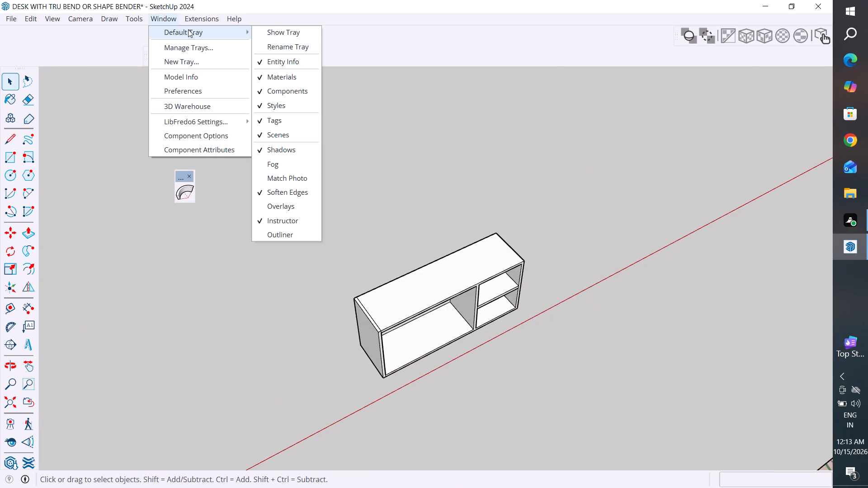
left_click(290, 38)
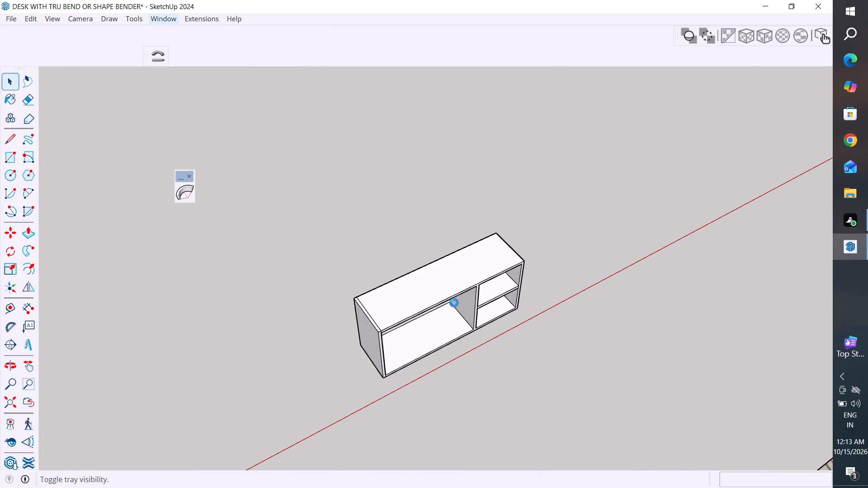
Paint the unpainted unit's top, outer end face and large compartment's back with the pink Color A01.
scroll(457, 303, "up", 4)
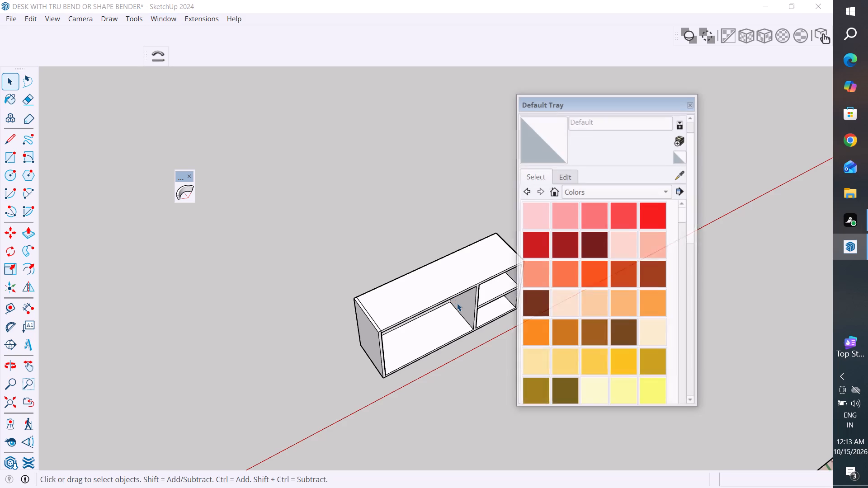
scroll(457, 303, "up", 3)
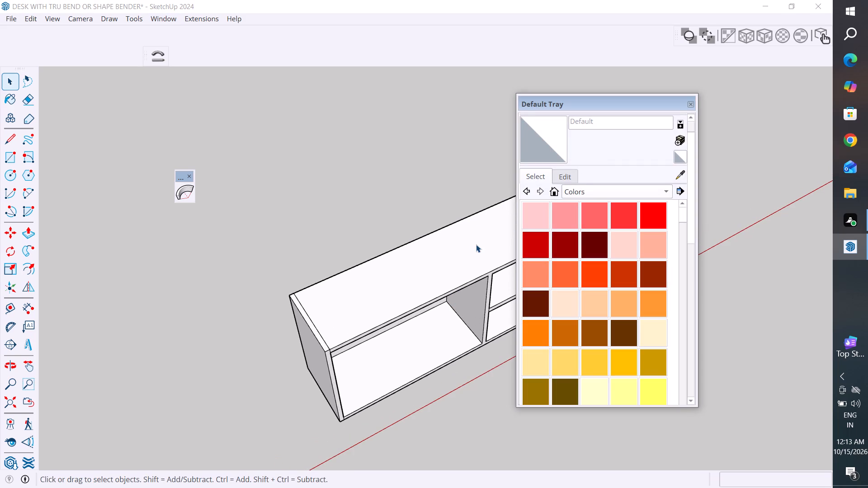
left_click(476, 244)
left_click(529, 221)
left_click(426, 274)
middle_click_drag(435, 318, 462, 213)
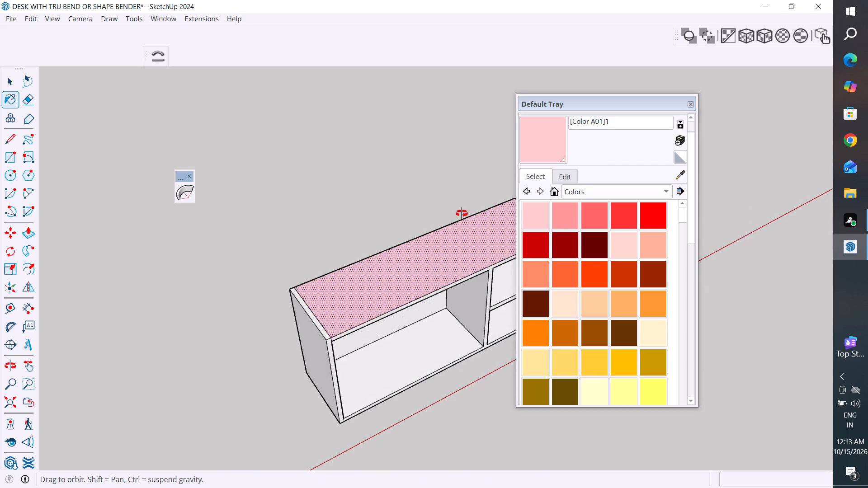
middle_click_drag(462, 213, 468, 189)
left_click(334, 313)
left_click(410, 314)
Paint the large compartment's two inner side faces and its floor with the same pink.
middle_click_drag(424, 313, 267, 274)
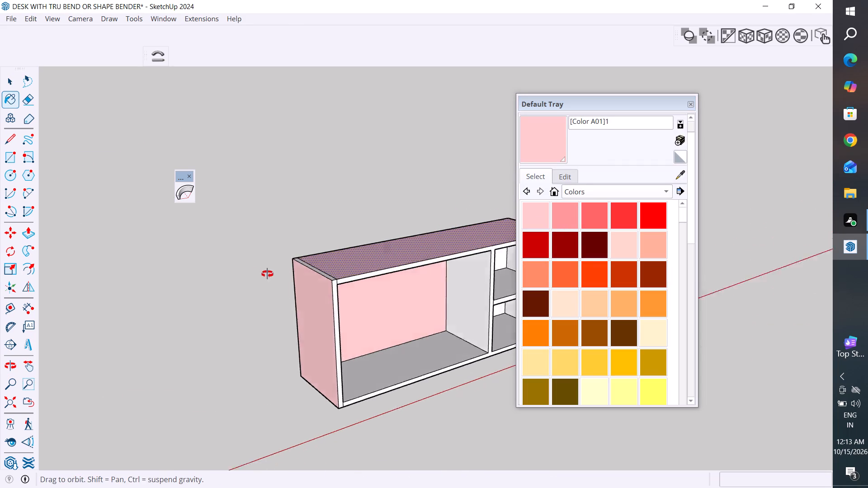
middle_click_drag(267, 274, 211, 303)
left_click(299, 294)
left_click(320, 287)
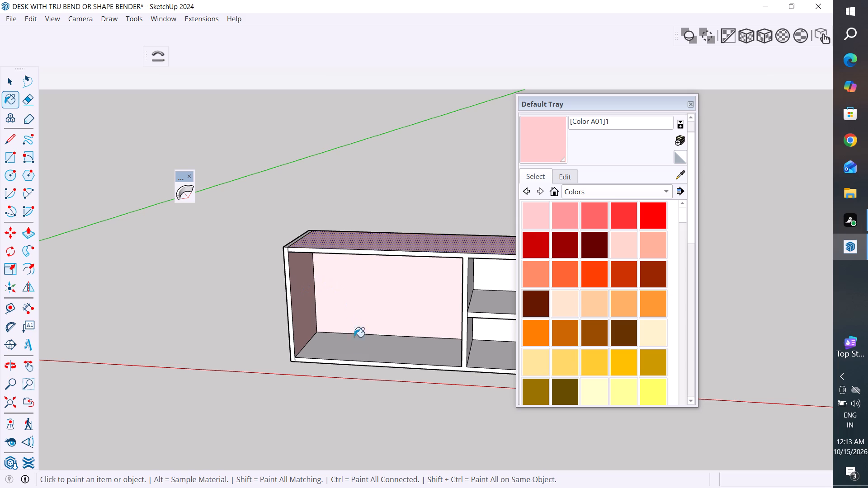
left_click(354, 352)
middle_click_drag(354, 341, 464, 337)
scroll(428, 300, "up", 4)
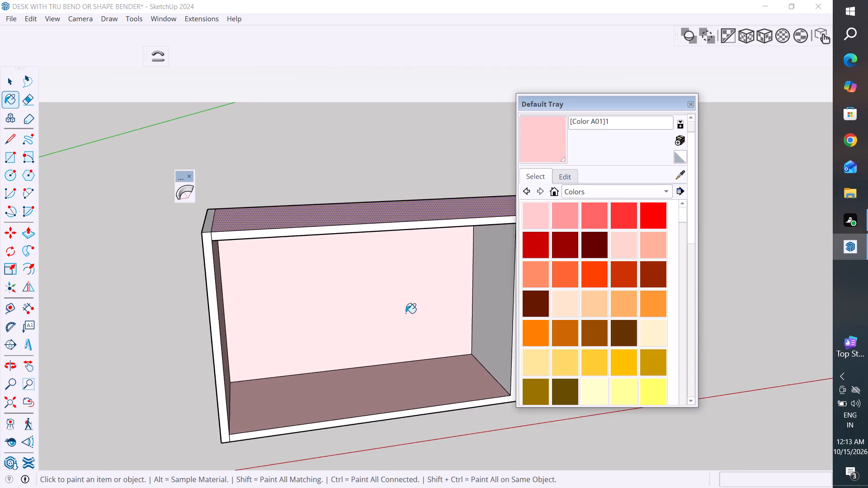
middle_click_drag(412, 318, 494, 312)
left_click(485, 272)
Paint the lower small compartment's inner side face on the divider pink.
scroll(324, 331, "down", 12)
middle_click_drag(390, 347, 237, 345)
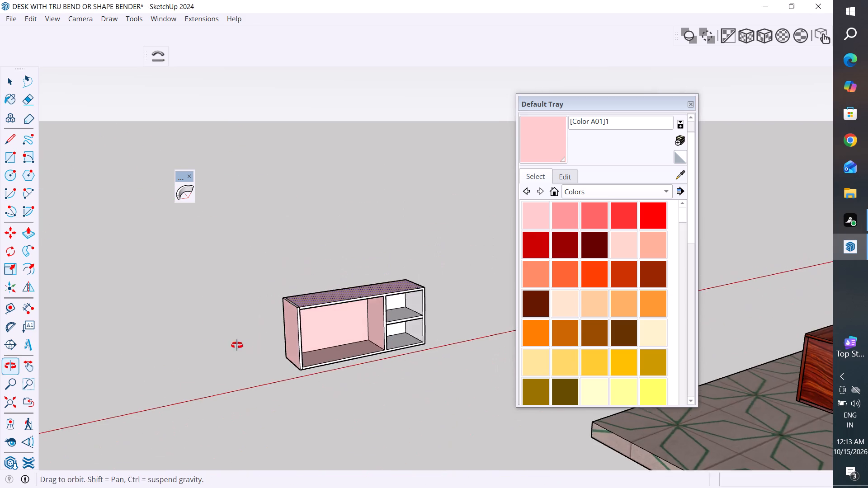
middle_click_drag(237, 345, 144, 354)
scroll(393, 343, "up", 14)
left_click(411, 307)
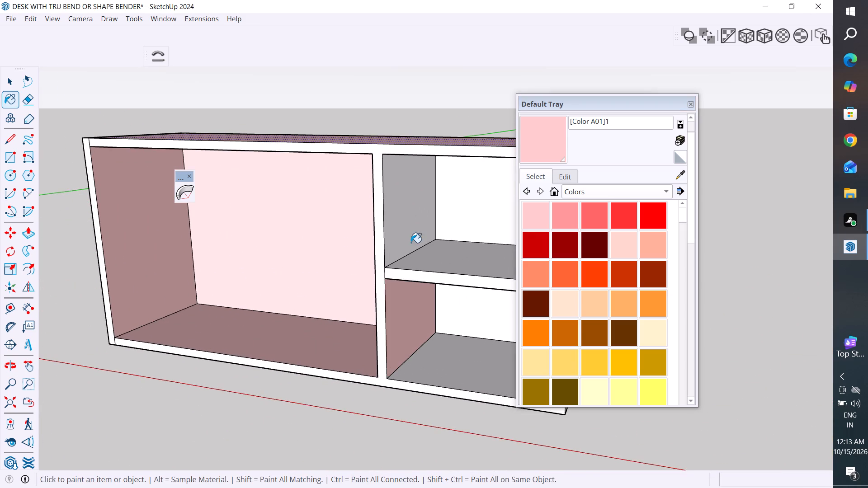
Paint the upper small compartment's divider-side inner face, its floor and its back with the pink Color A01.
left_click(403, 228)
left_click(431, 270)
left_click(458, 216)
Paint the lower small compartment's floor and back, plus both small compartments' inner faces on the end panel, with the same pink.
scroll(320, 325, "down", 4)
middle_click_drag(304, 335, 359, 352)
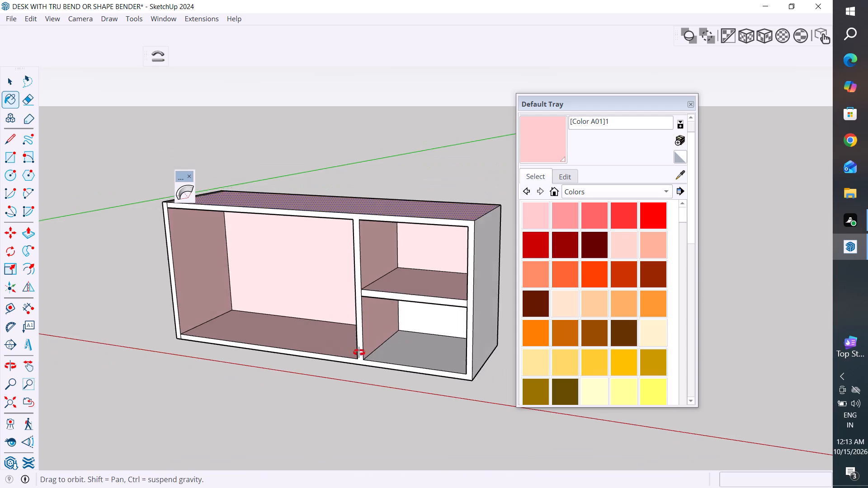
middle_click_drag(359, 352, 472, 358)
left_click(464, 350)
scroll(216, 300, "down", 5)
middle_click_drag(345, 332, 422, 320)
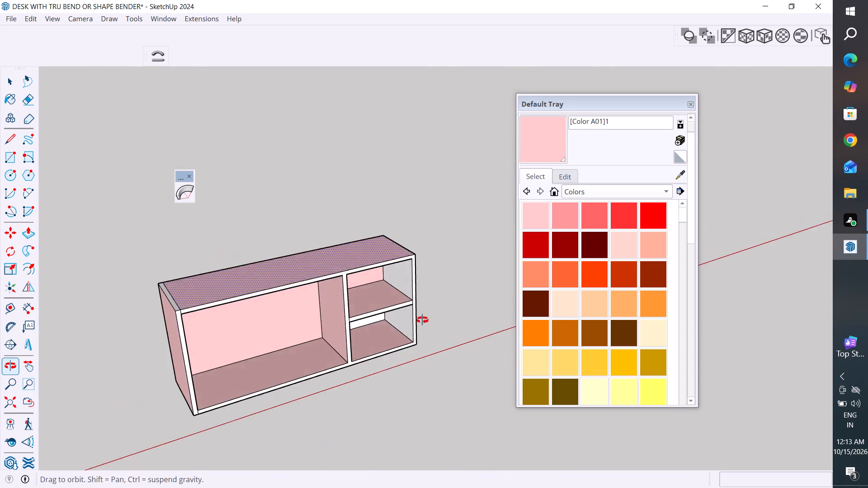
middle_click_drag(422, 320, 440, 264)
left_click(399, 312)
left_click(401, 285)
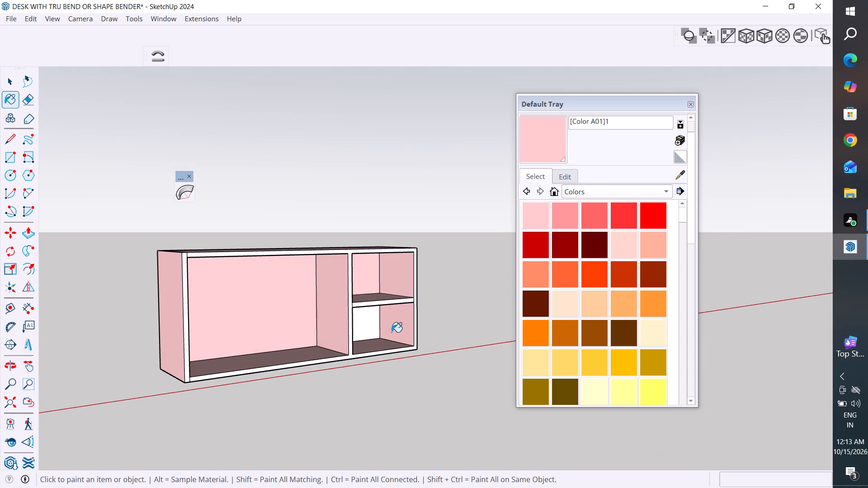
middle_click_drag(362, 331, 267, 336)
left_click(394, 318)
Paint the outer end face beside the small compartments with the same pink.
middle_click_drag(421, 351, 200, 369)
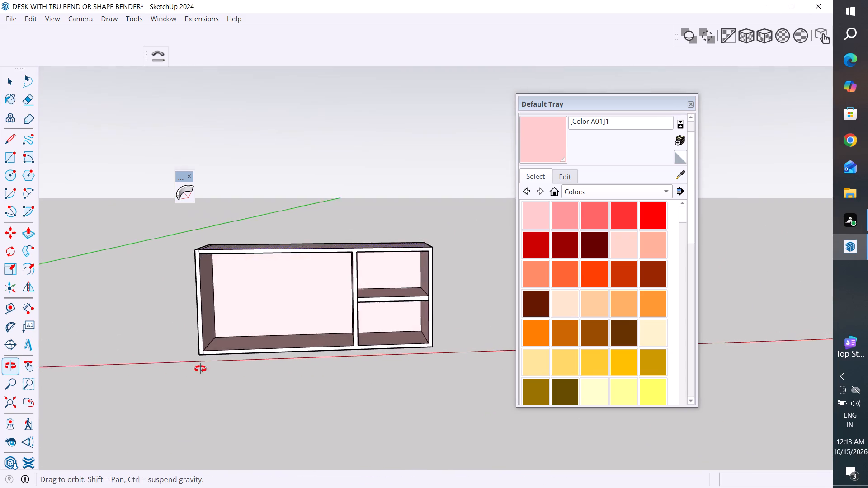
middle_click_drag(200, 369, 173, 314)
middle_click_drag(385, 375, 350, 463)
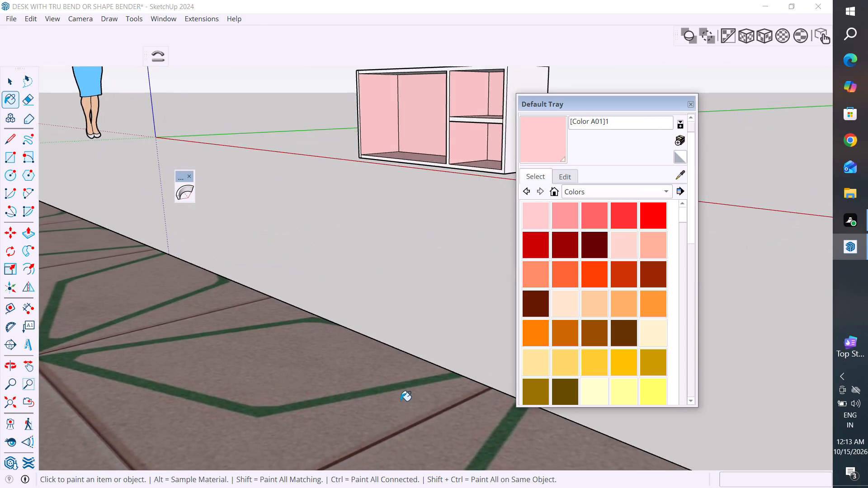
scroll(400, 403, "down", 20)
scroll(400, 403, "down", 20)
scroll(400, 403, "down", 5)
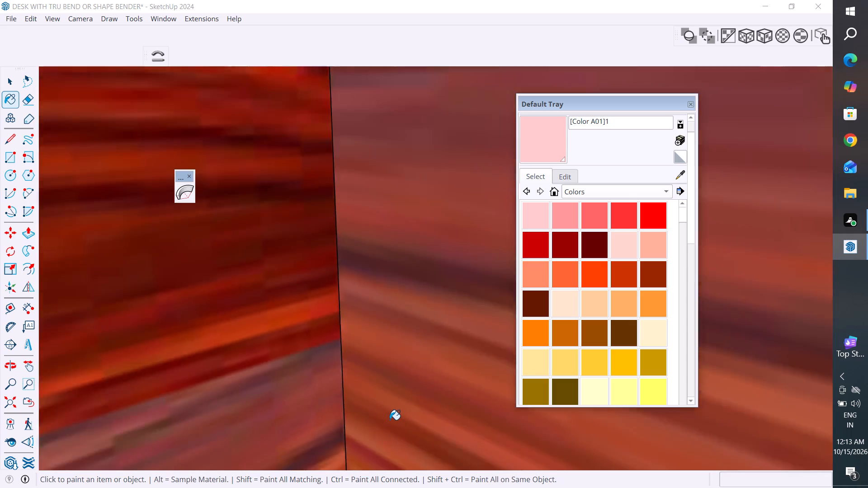
scroll(390, 420, "down", 4)
scroll(390, 420, "down", 20)
scroll(390, 420, "down", 14)
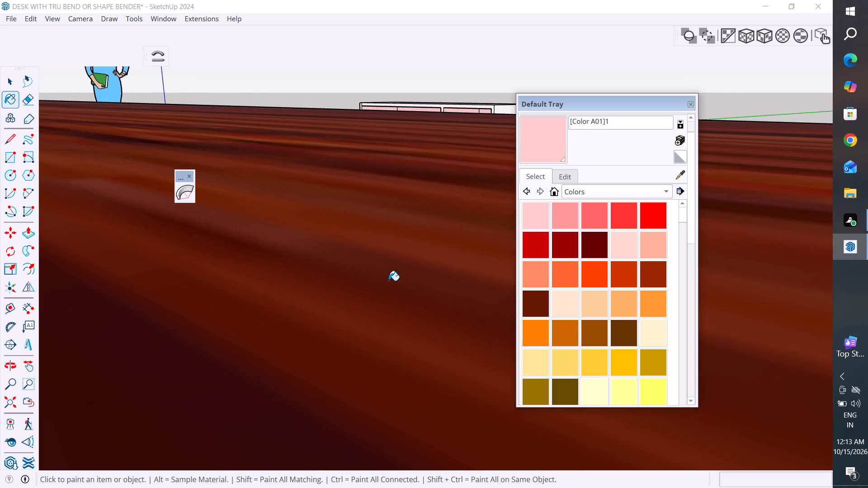
middle_click_drag(389, 281, 433, 298)
scroll(421, 303, "down", 17)
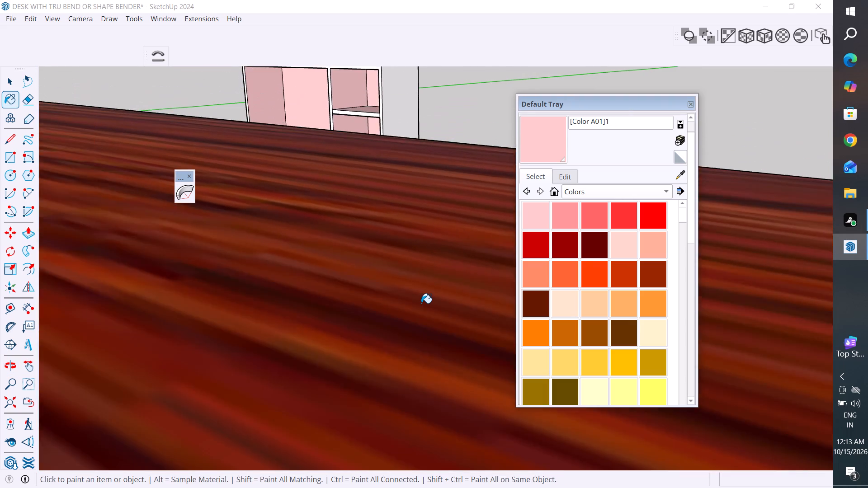
scroll(421, 303, "down", 17)
scroll(322, 80, "up", 9)
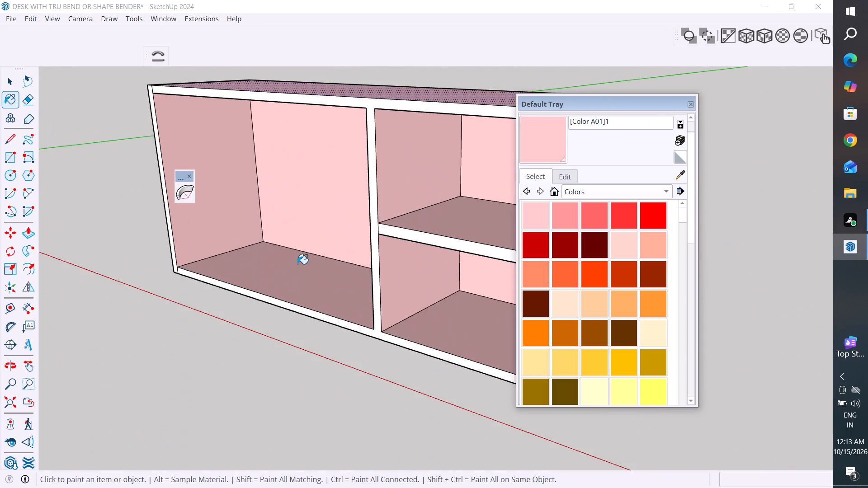
scroll(285, 273, "down", 6)
middle_click_drag(363, 293, 146, 310)
left_click(349, 252)
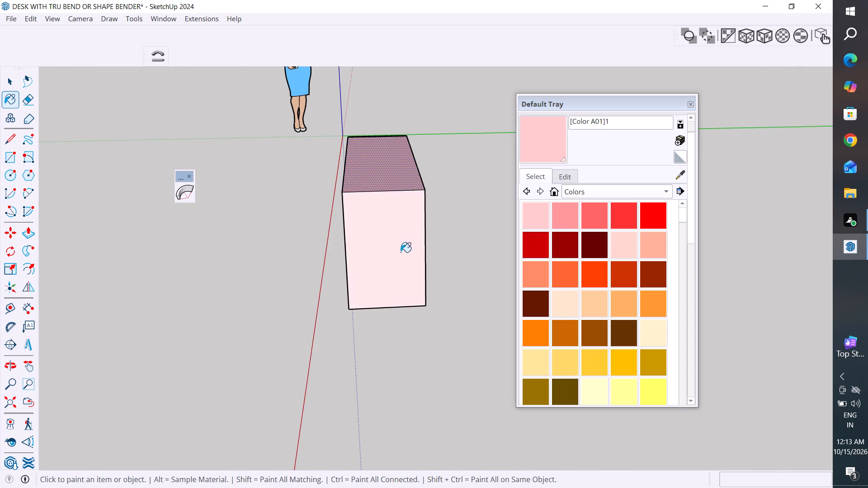
Paint the unit's outer back face and its underside with the same pink.
scroll(394, 281, "down", 5)
middle_click_drag(461, 304, 150, 296)
left_click(422, 224)
scroll(302, 370, "down", 6)
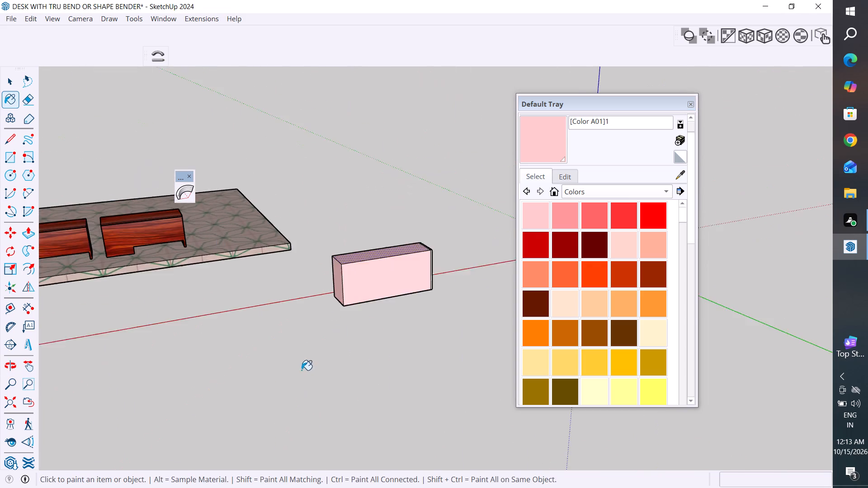
middle_click_drag(419, 252, 419, 102)
middle_click_drag(386, 335, 387, 192)
scroll(393, 253, "up", 6)
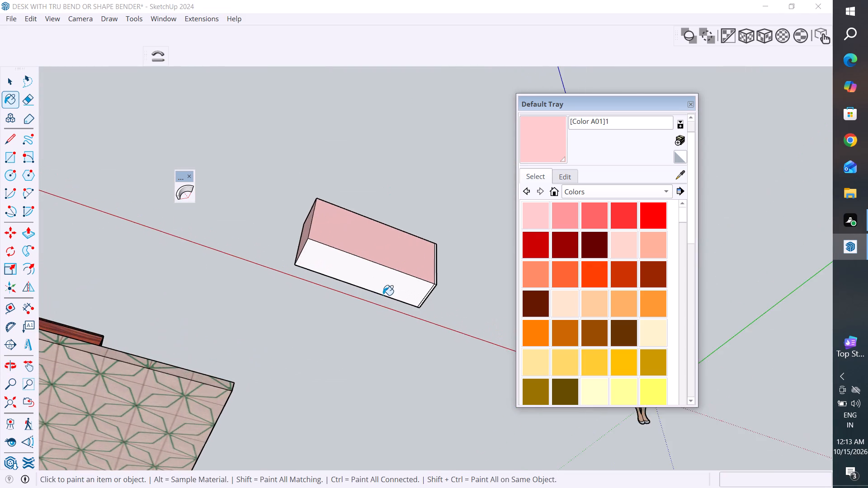
scroll(383, 295, "up", 3)
left_click(389, 281)
Paint the ceilings of the large compartment and both small compartments with the same pink.
scroll(424, 278, "down", 7)
middle_click_drag(426, 276, 94, 386)
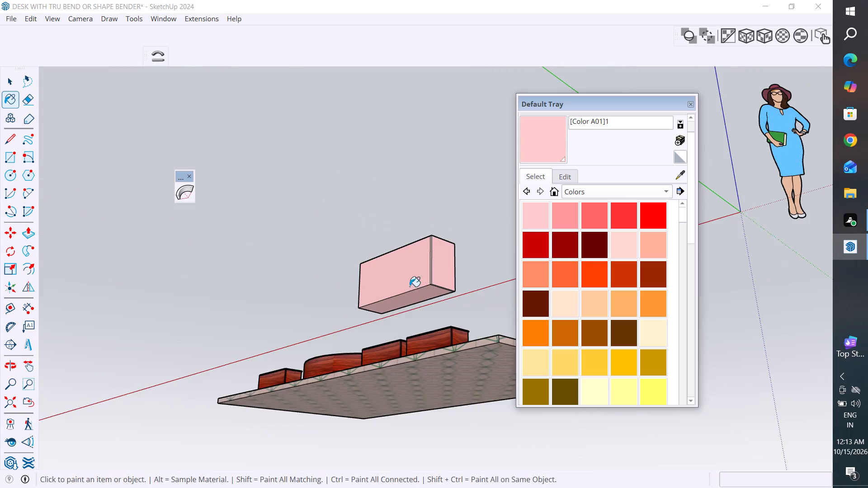
middle_click_drag(424, 282, 96, 450)
scroll(404, 317, "up", 1)
middle_click_drag(385, 335, 169, 334)
scroll(414, 250, "up", 5)
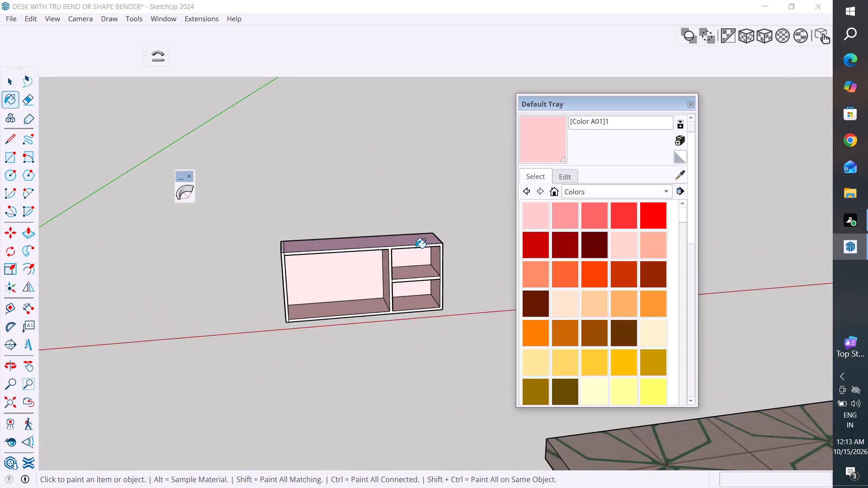
scroll(415, 248, "up", 4)
middle_click_drag(367, 355, 405, 161)
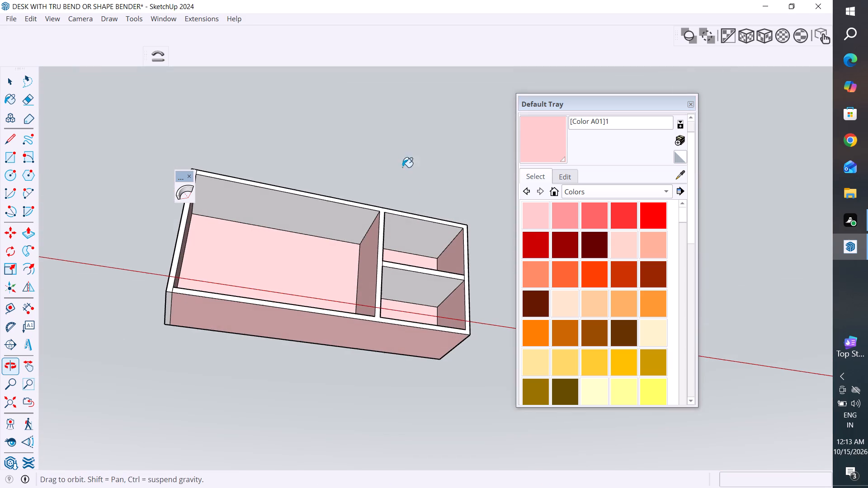
left_click(352, 231)
left_click(417, 238)
left_click(426, 289)
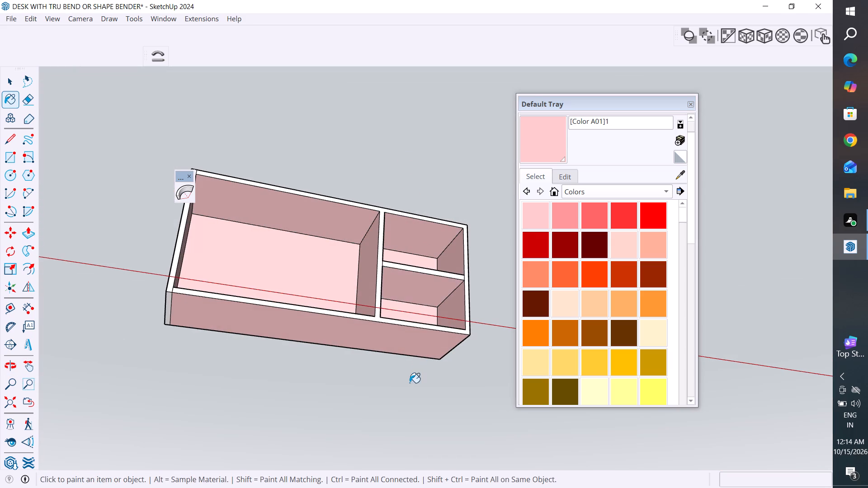
Paint the front edges of the unit's outer frame and vertical divider with the same pink.
middle_click_drag(408, 383, 219, 485)
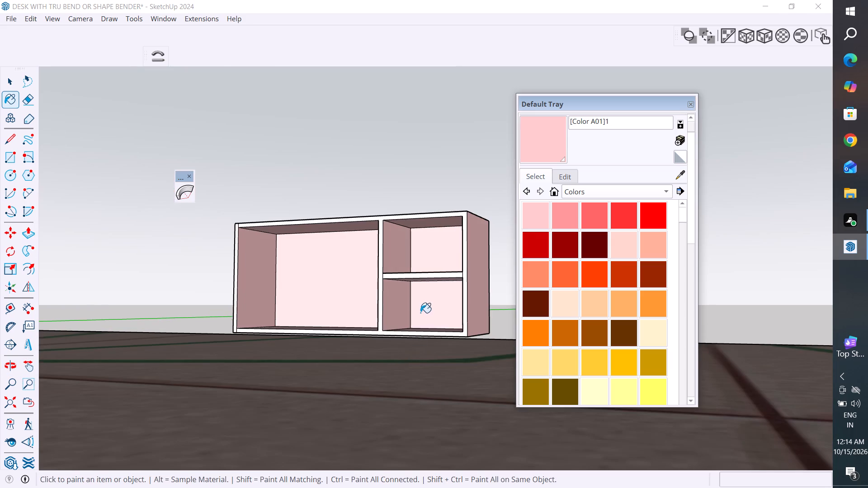
scroll(421, 310, "up", 5)
middle_click_drag(422, 319, 480, 427)
middle_click_drag(129, 340, 390, 286)
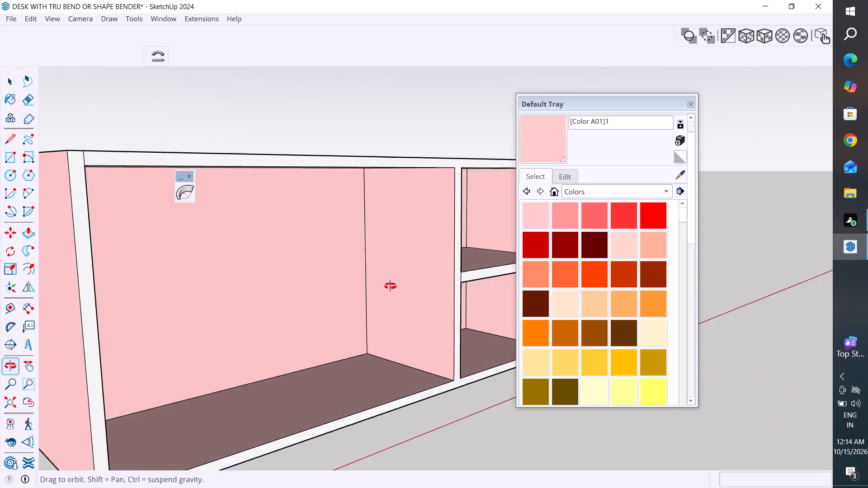
middle_click_drag(390, 286, 403, 284)
scroll(393, 277, "down", 5)
scroll(361, 376, "up", 5)
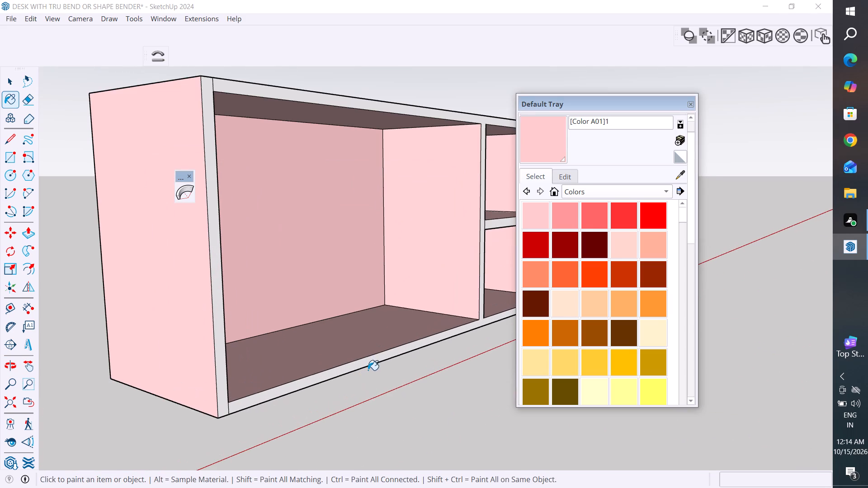
left_click(372, 367)
left_click(377, 360)
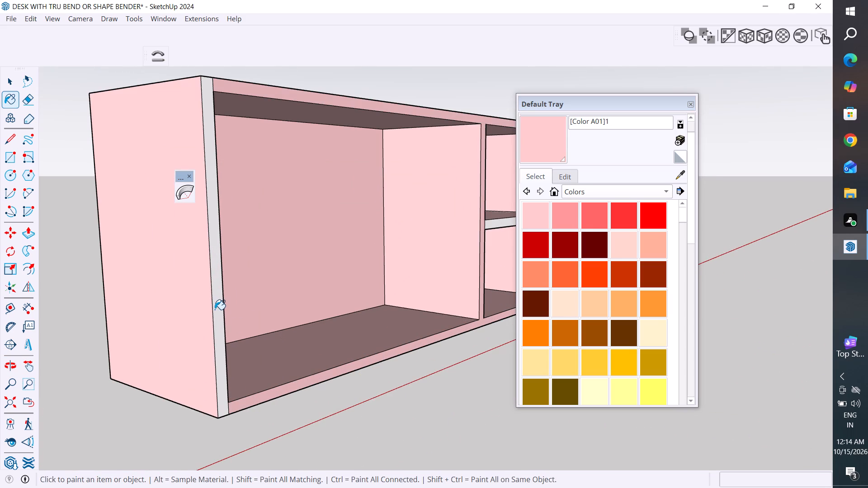
left_click(215, 310)
Paint the front edge of the shelf between the two small compartments with the same pink.
scroll(201, 420, "down", 7)
middle_click_drag(383, 335, 226, 347)
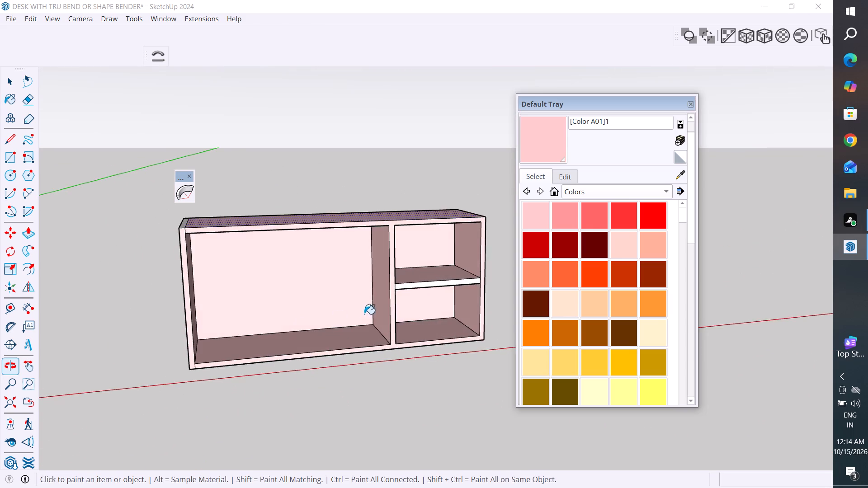
scroll(224, 350, "down", 6)
scroll(344, 319, "up", 10)
middle_click_drag(410, 310, 404, 319)
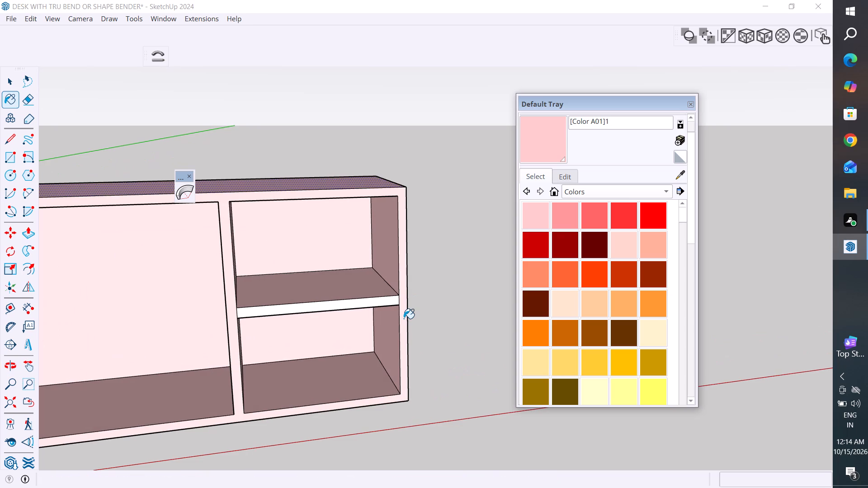
scroll(404, 319, "up", 2)
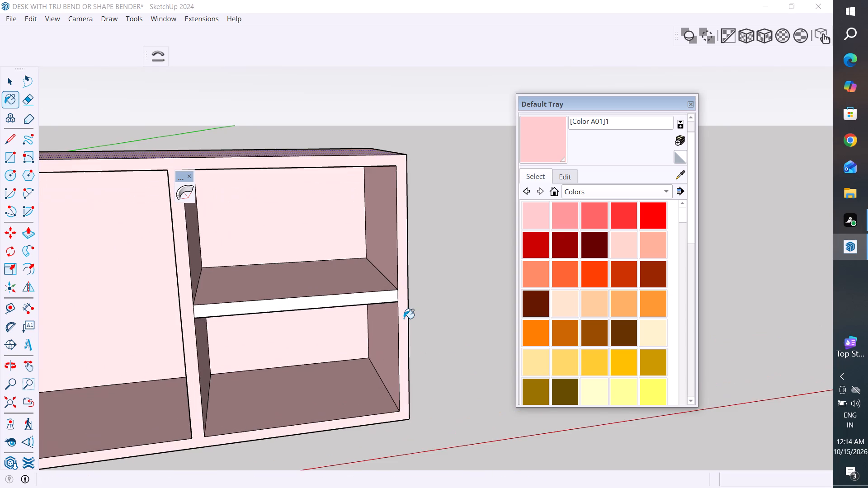
scroll(418, 223, "up", 1)
scroll(412, 215, "down", 6)
middle_click_drag(433, 314, 308, 434)
scroll(426, 212, "up", 3)
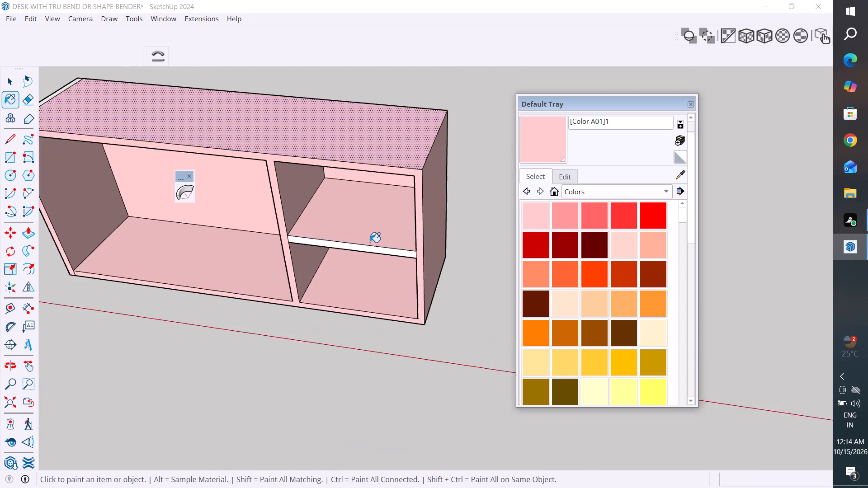
scroll(370, 242, "up", 8)
left_click(373, 243)
Examine the painted unit from different angles and distances for any faces left unpainted.
scroll(339, 356, "down", 3)
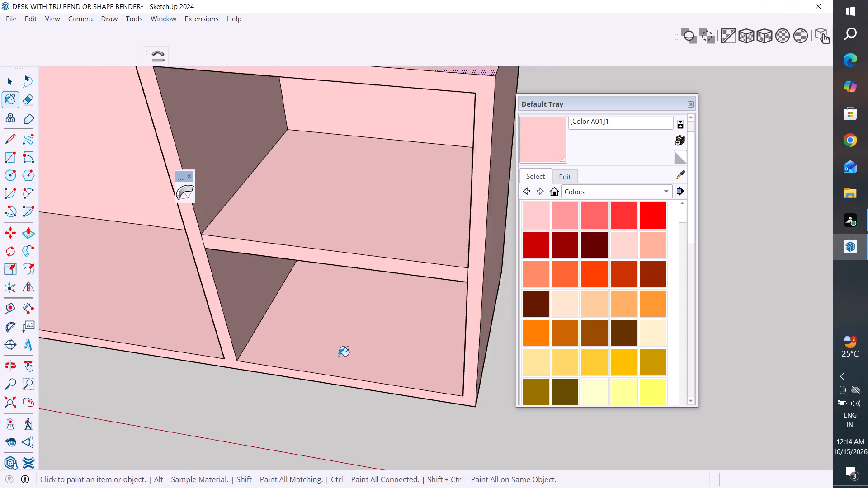
scroll(339, 356, "down", 11)
scroll(225, 389, "down", 4)
middle_click_drag(236, 387, 442, 296)
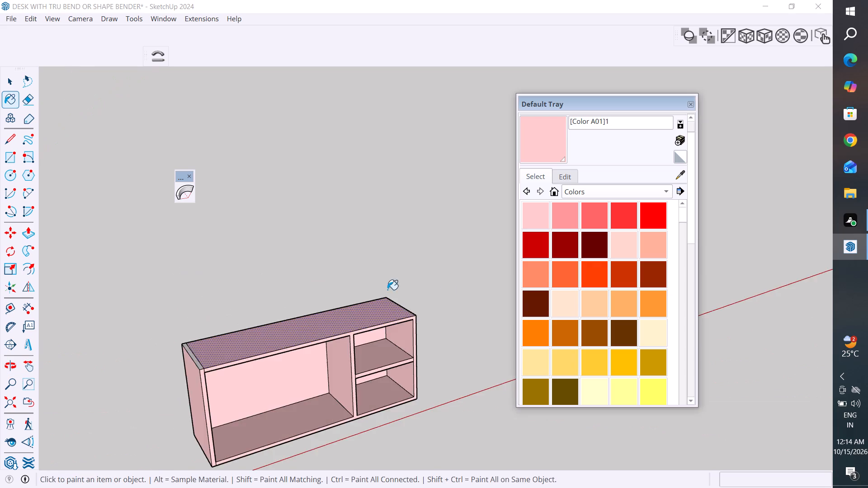
scroll(352, 235, "down", 6)
scroll(298, 358, "up", 13)
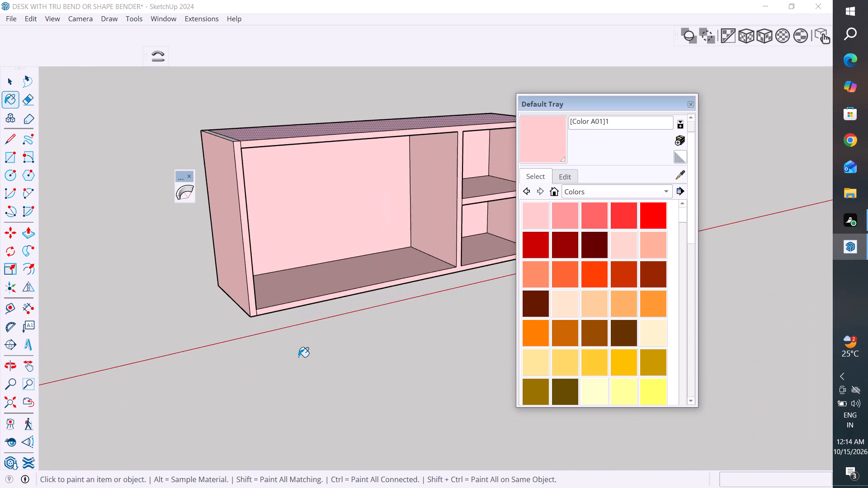
scroll(298, 357, "down", 13)
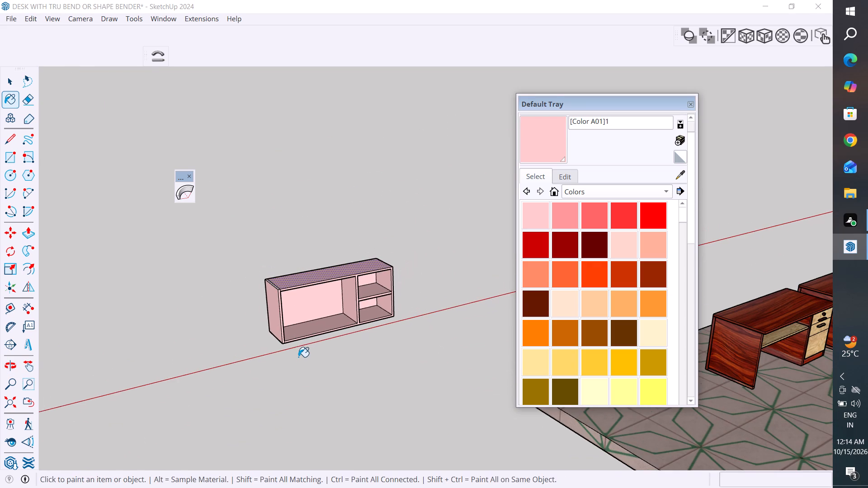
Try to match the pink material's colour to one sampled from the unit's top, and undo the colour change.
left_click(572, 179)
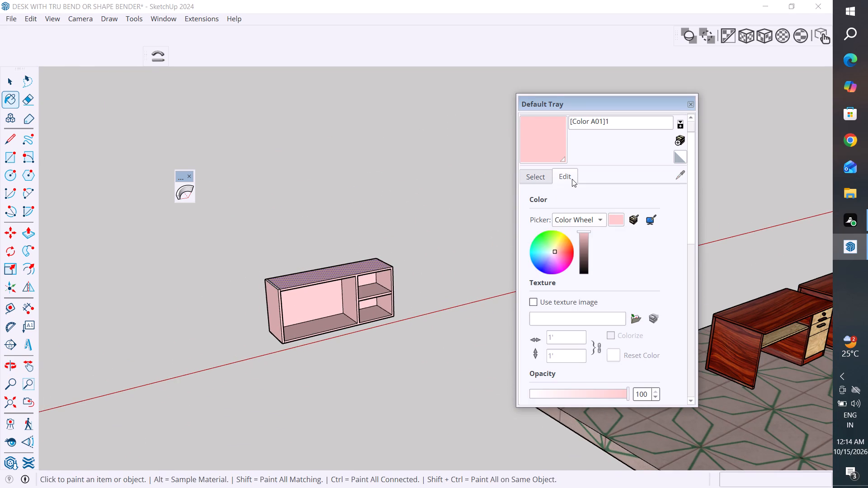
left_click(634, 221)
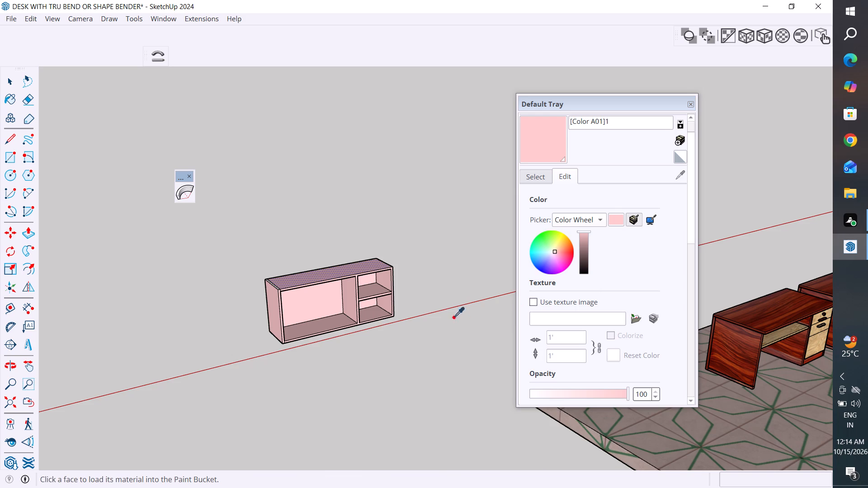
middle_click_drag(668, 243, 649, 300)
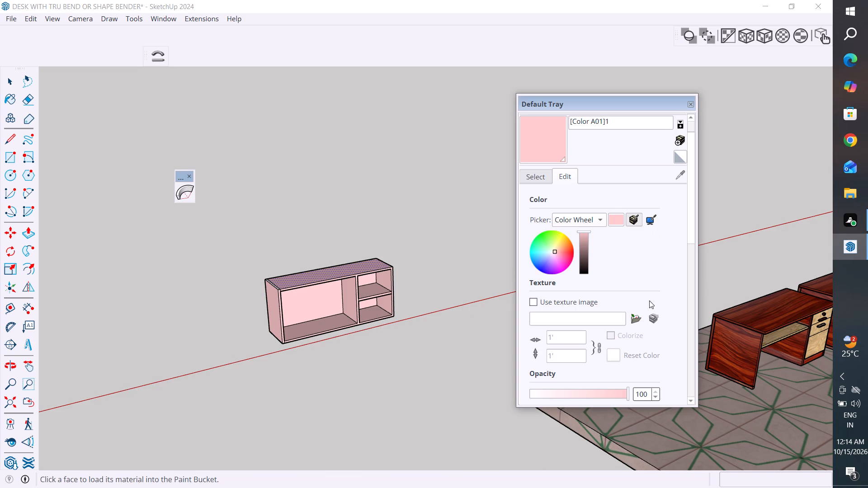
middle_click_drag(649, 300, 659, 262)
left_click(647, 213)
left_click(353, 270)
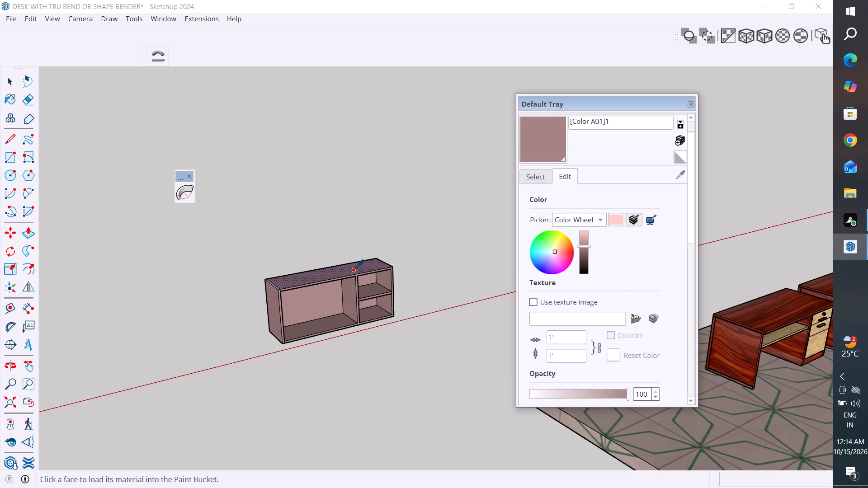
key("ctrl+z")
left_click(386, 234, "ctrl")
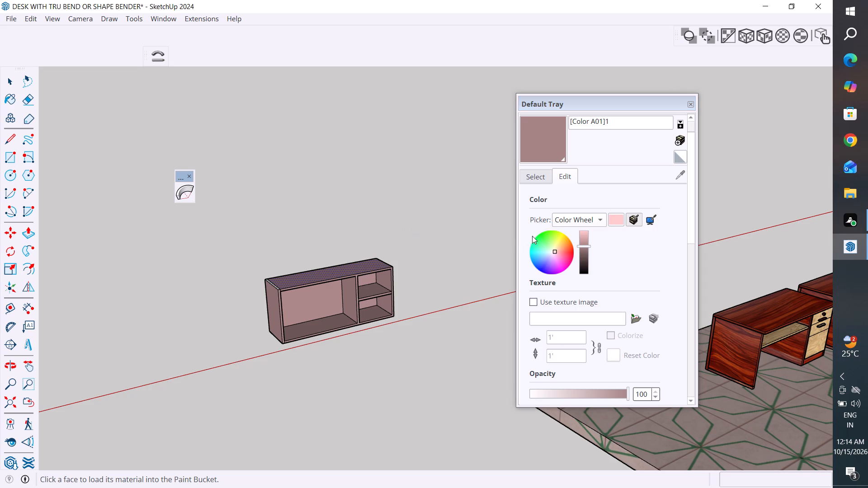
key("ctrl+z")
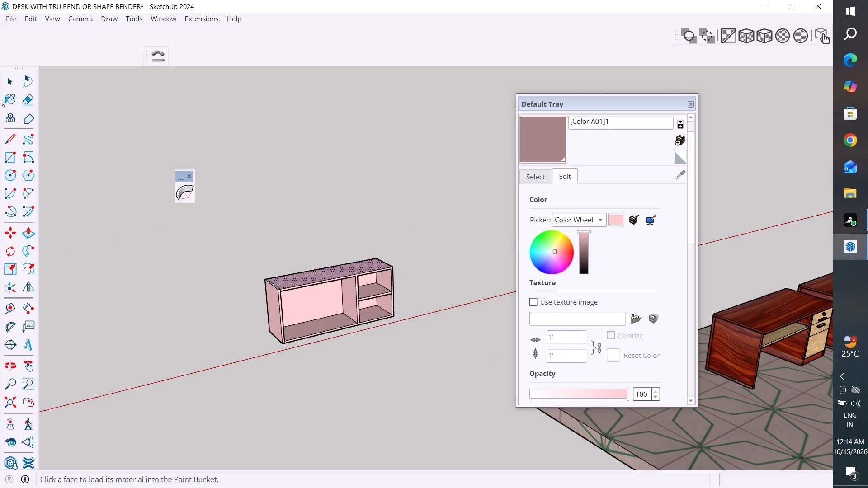
Paint the narrow unpainted top edge of the unit's outer side panel, beside the large compartment, with the pink Color A01.
left_click(9, 80)
scroll(352, 253, "down", 5)
middle_click_drag(434, 310, 338, 388)
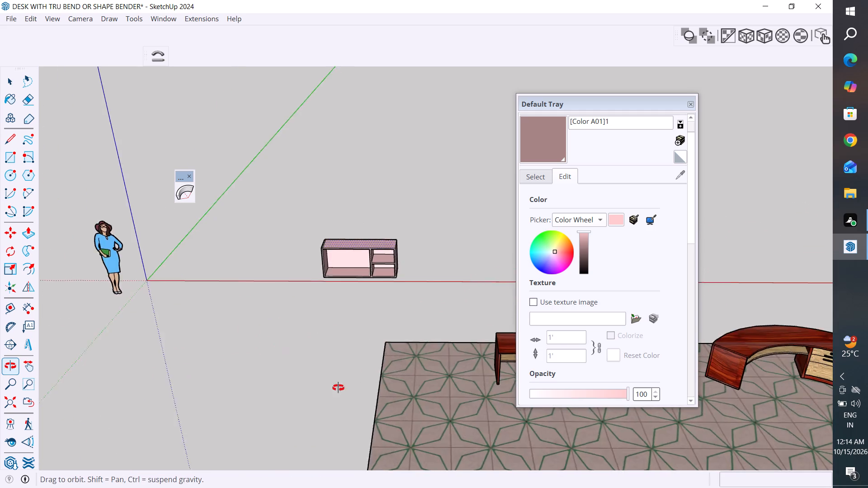
middle_click_drag(338, 388, 361, 403)
scroll(297, 239, "up", 5)
middle_click_drag(291, 329, 448, 333)
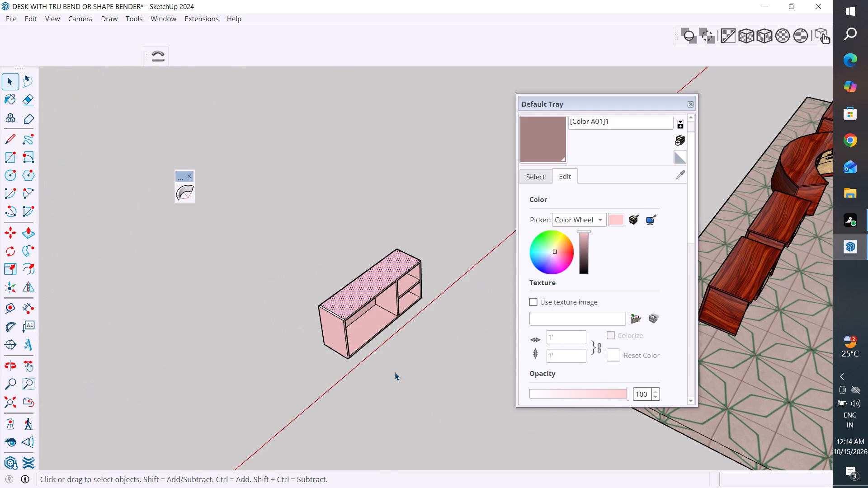
left_click(395, 372)
scroll(337, 328, "up", 14)
left_click(323, 327)
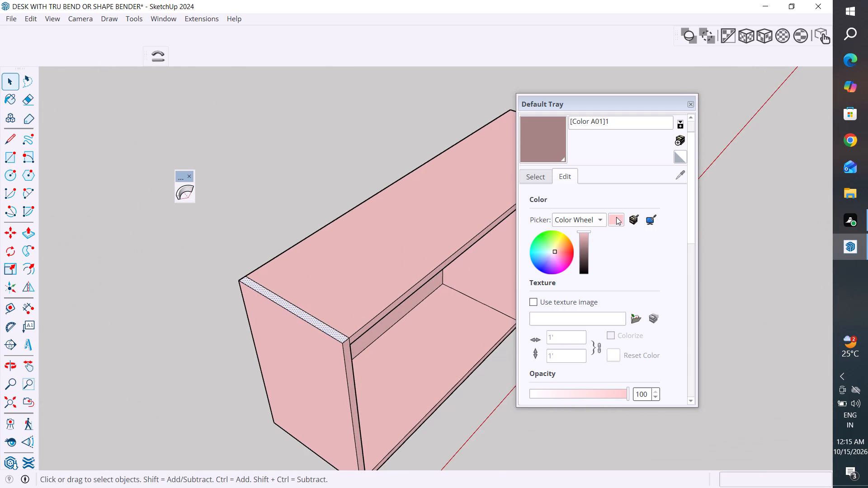
left_click(528, 172)
left_click(541, 216)
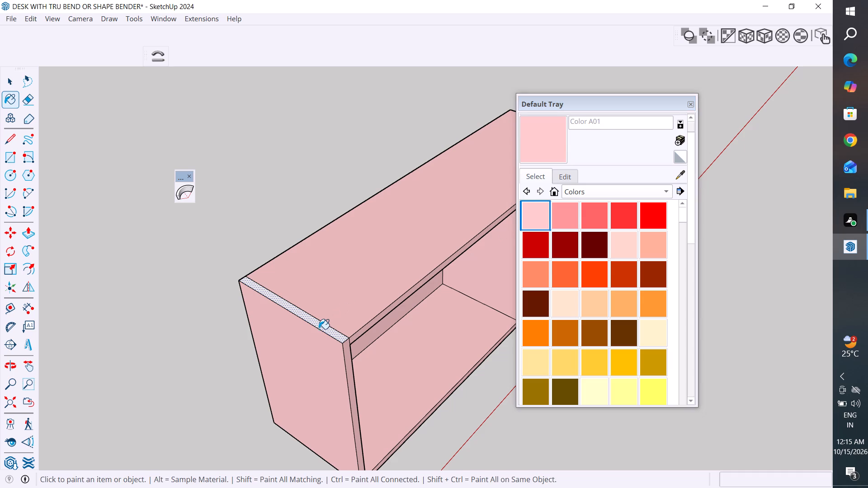
left_click(319, 331)
scroll(312, 335, "up", 9)
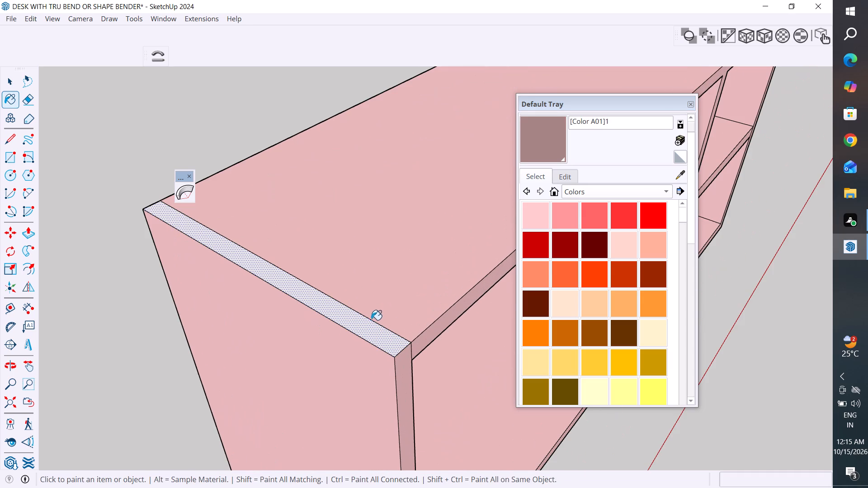
double_click(362, 329)
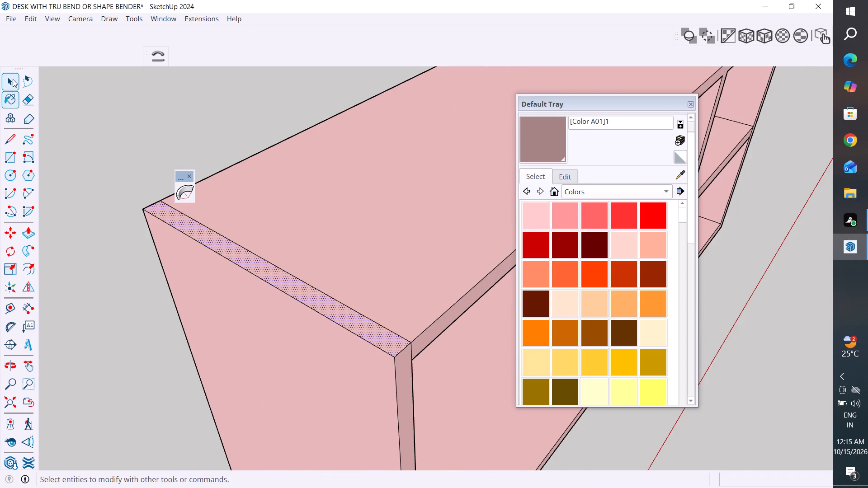
left_click(13, 79)
left_click(159, 110)
Paint the narrow unpainted bottom edge of the same side panel, on the unit's underside, with the pink Color A01.
scroll(169, 408, "down", 12)
middle_click_drag(326, 387, 118, 267)
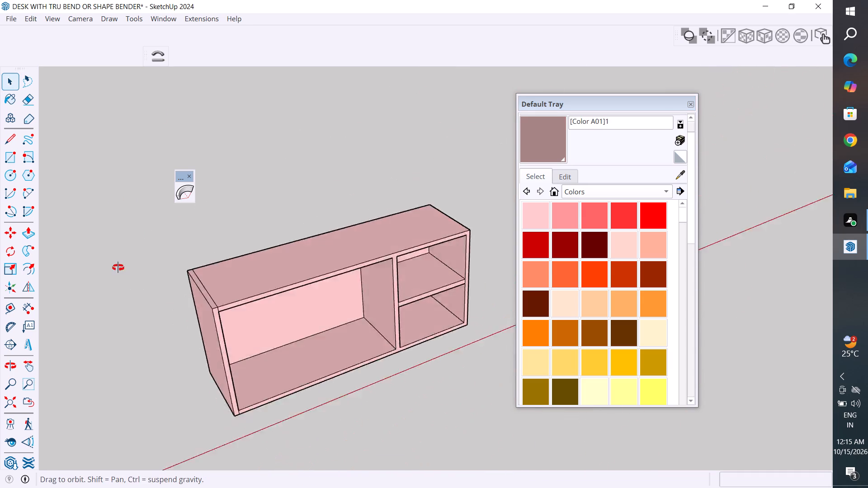
middle_click_drag(118, 267, 402, 224)
scroll(324, 434, "up", 5)
middle_click_drag(324, 417, 364, 348)
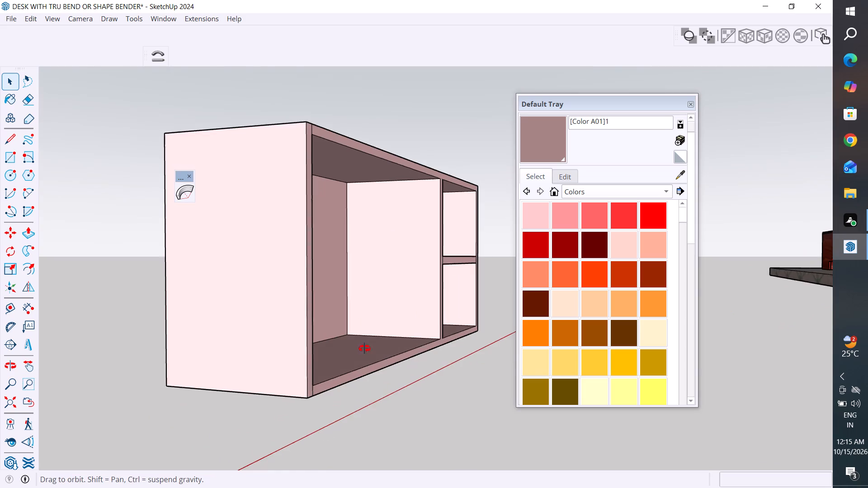
middle_click_drag(364, 348, 462, 282)
scroll(477, 161, "up", 6)
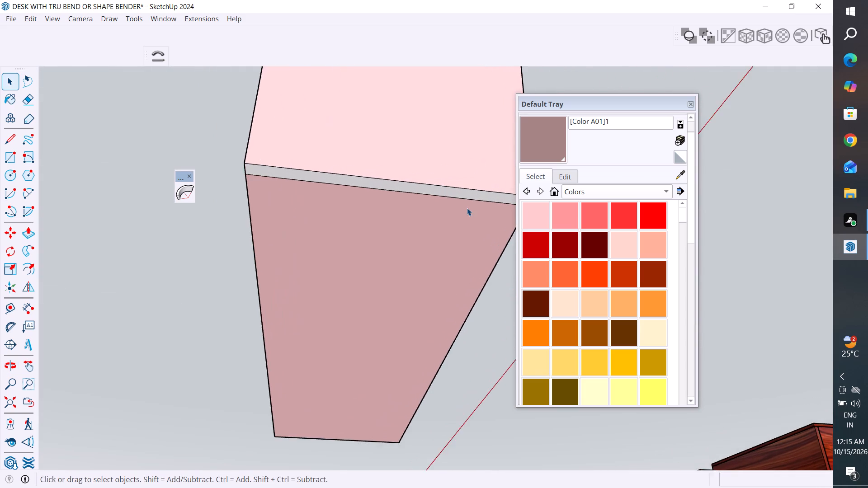
scroll(467, 208, "up", 2)
double_click(473, 189)
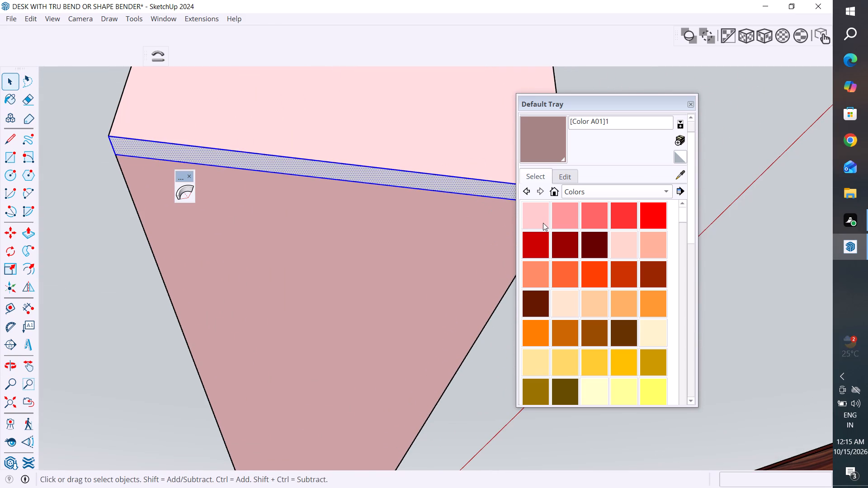
left_click(543, 223)
left_click(487, 190)
scroll(372, 361, "down", 6)
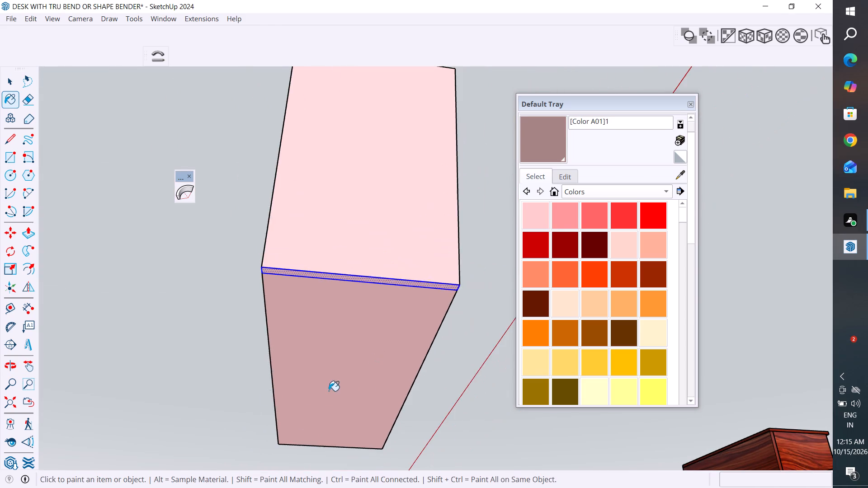
Paint the narrow unpainted rear edge of the same side panel, on the unit's back, with the pink Color A01.
middle_click_drag(265, 400, 469, 479)
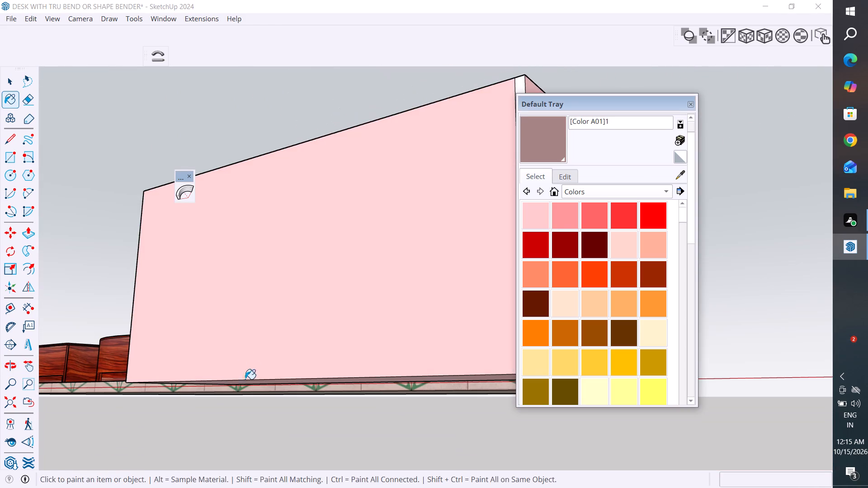
scroll(228, 396, "down", 10)
middle_click_drag(266, 436, 316, 473)
scroll(271, 396, "up", 9)
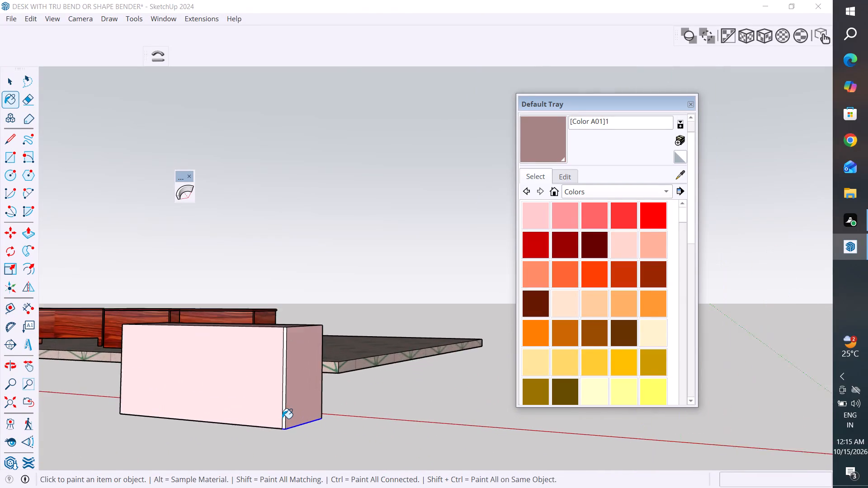
scroll(282, 418, "up", 8)
left_click(9, 80)
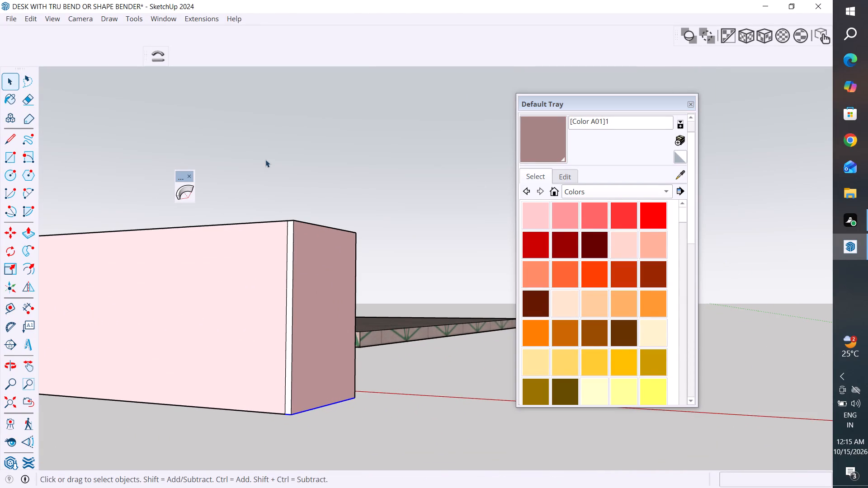
left_click(265, 160)
scroll(272, 244, "up", 5)
middle_click_drag(311, 295, 390, 379)
scroll(375, 320, "up", 4)
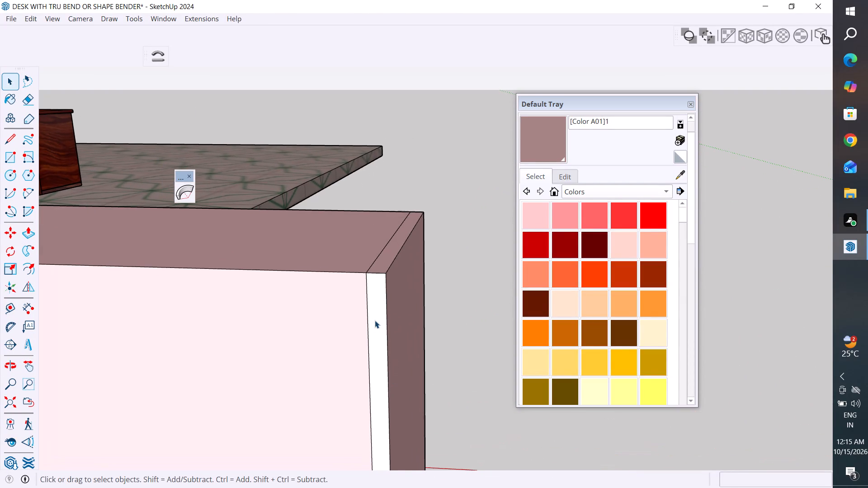
left_click(377, 307)
left_click(535, 216)
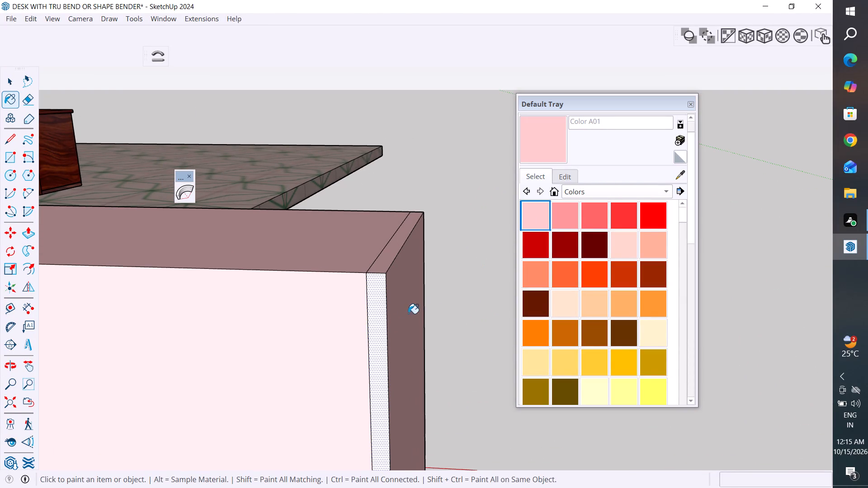
left_click(376, 328)
Examine the painted unit from the back, side and front for any faces left unpainted.
scroll(400, 328, "down", 3)
scroll(400, 328, "down", 18)
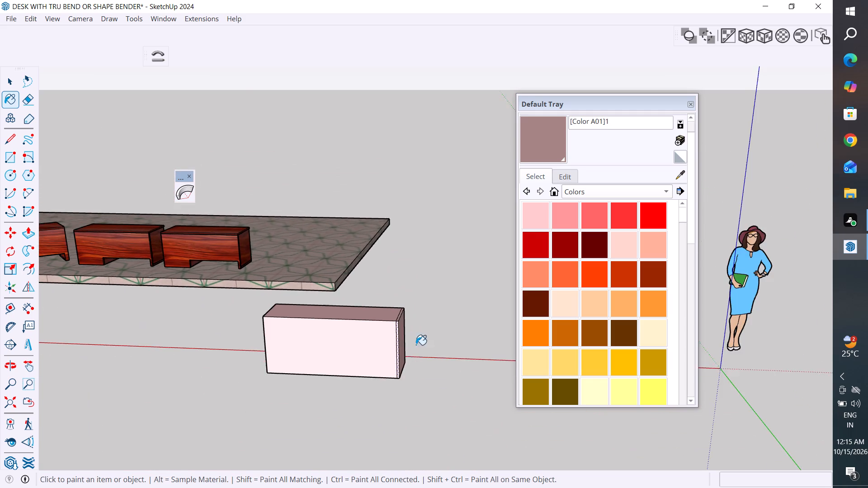
middle_click_drag(420, 375, 132, 392)
middle_click_drag(373, 333, 119, 347)
scroll(448, 224, "up", 4)
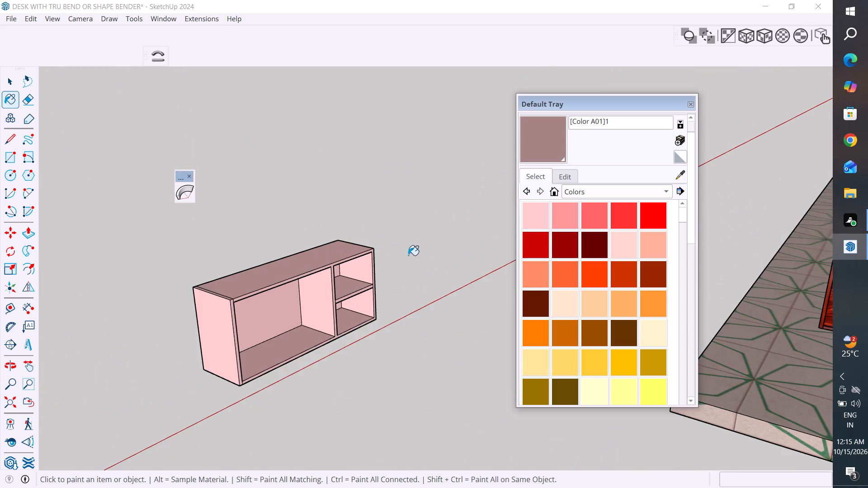
scroll(408, 255, "up", 2)
middle_click_drag(416, 307, 220, 274)
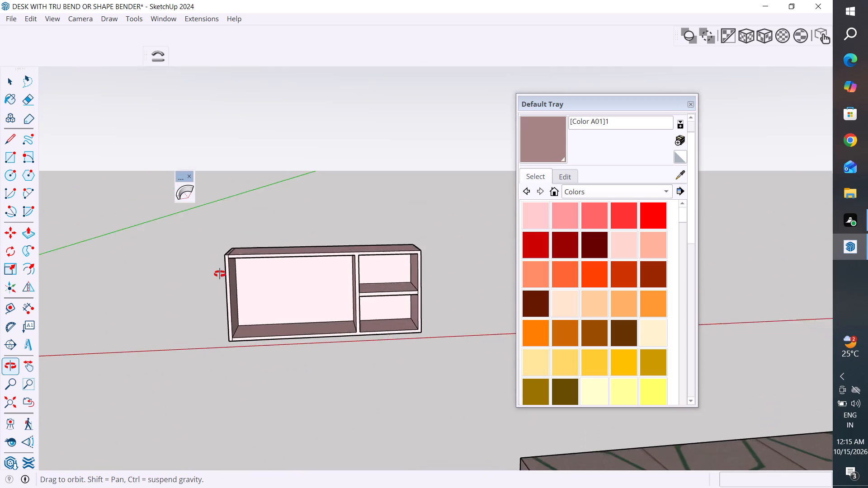
middle_click_drag(220, 274, 234, 334)
left_click(10, 80)
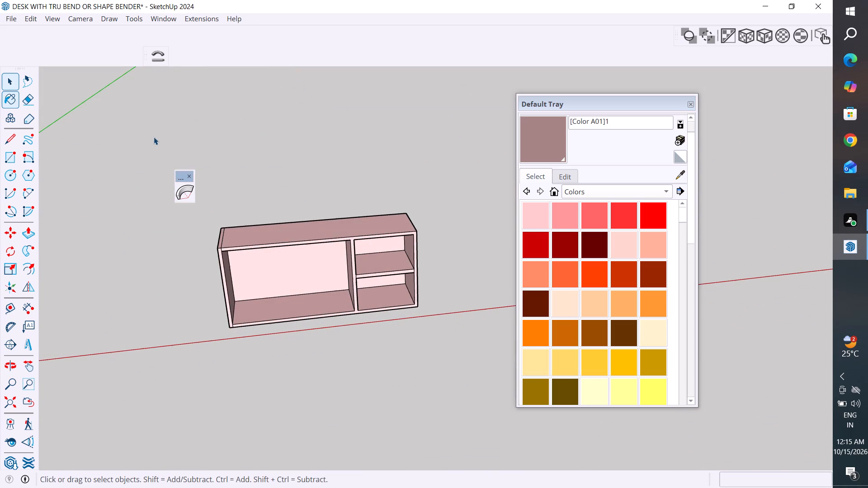
left_click(272, 137)
scroll(313, 413, "down", 5)
middle_click_drag(368, 413, 321, 424)
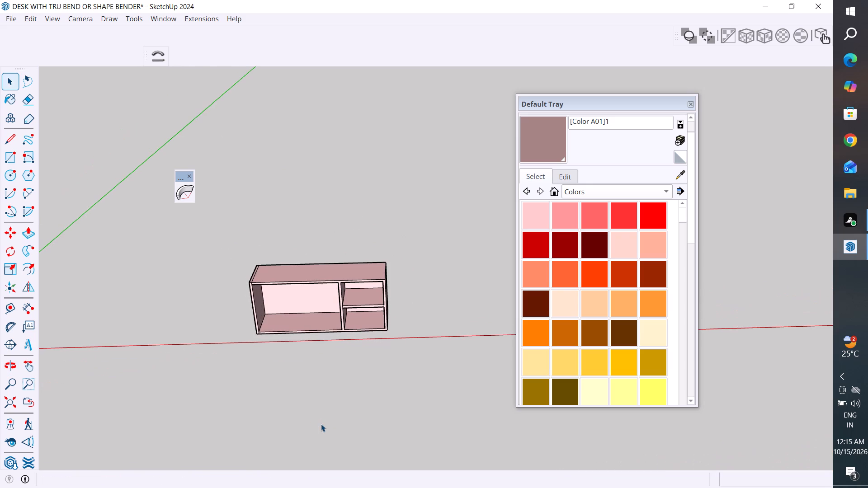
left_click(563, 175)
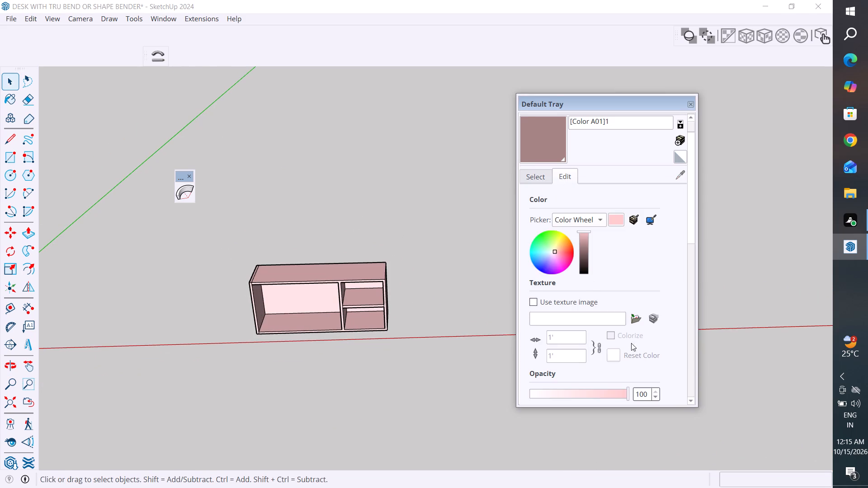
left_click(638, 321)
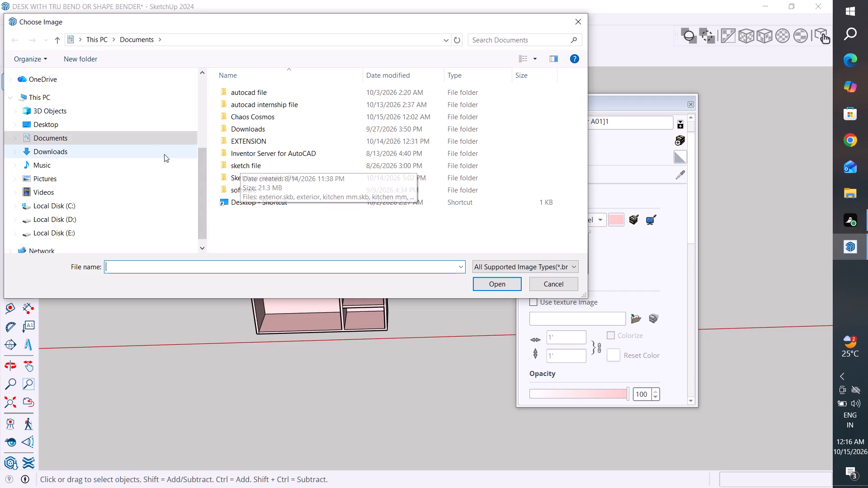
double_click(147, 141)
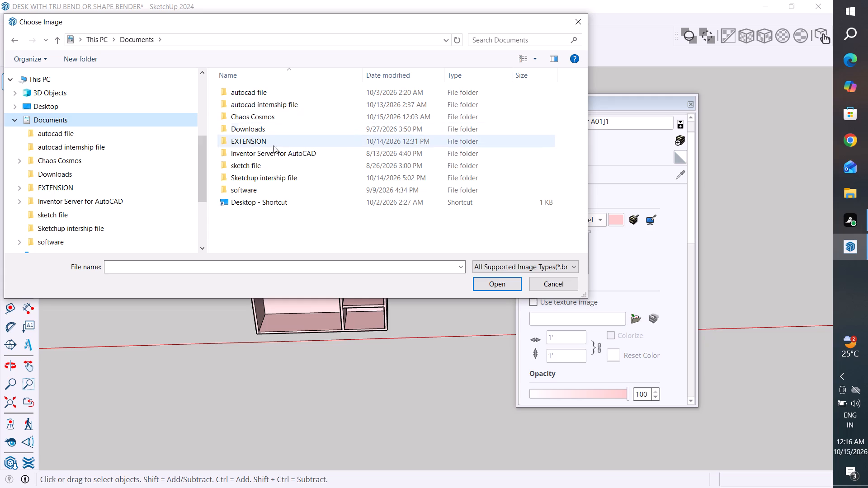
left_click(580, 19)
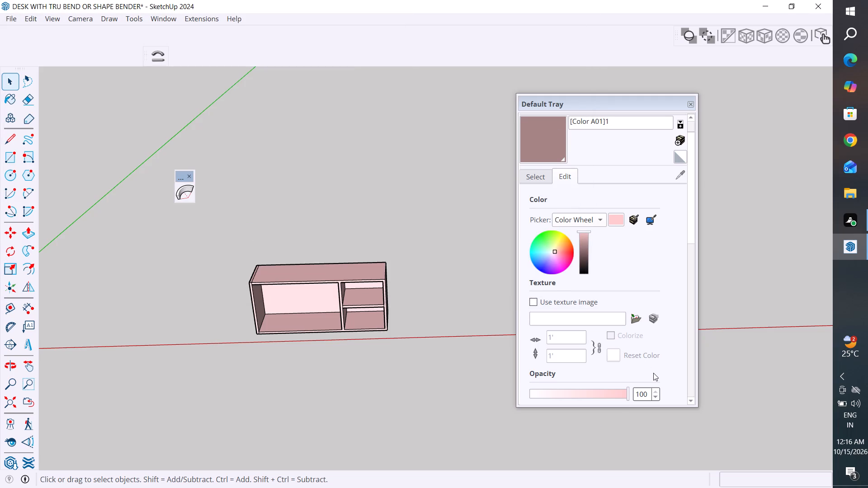
Draw a rectangle of about 43 by 28 inches covering the front opening of the unit's large compartment.
middle_click_drag(336, 353, 467, 296)
scroll(301, 380, "up", 8)
middle_click_drag(304, 391, 438, 376)
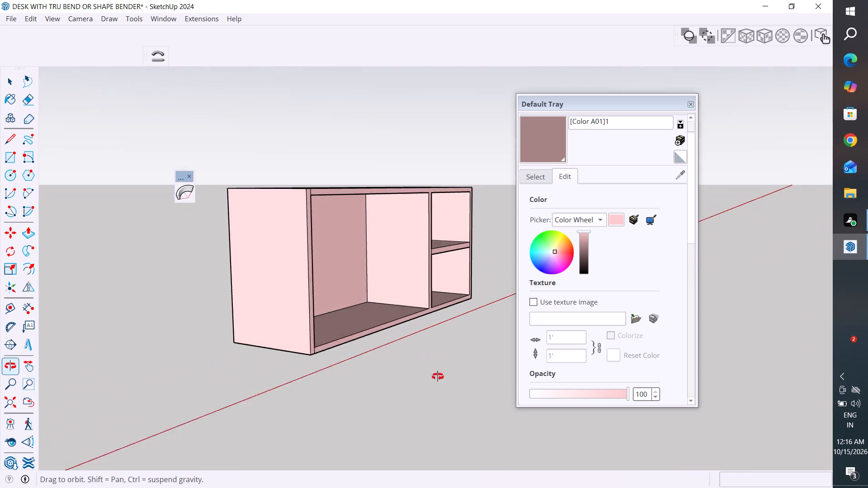
middle_click_drag(438, 376, 375, 390)
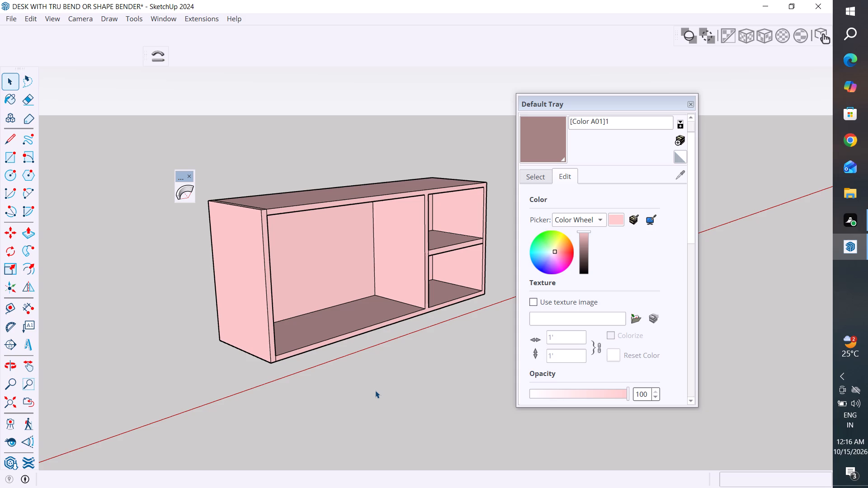
middle_click_drag(374, 252, 341, 324)
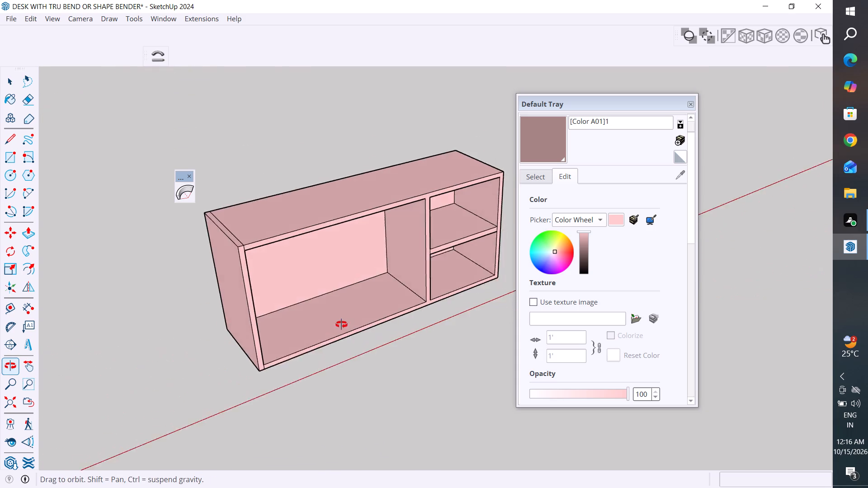
middle_click_drag(341, 324, 373, 258)
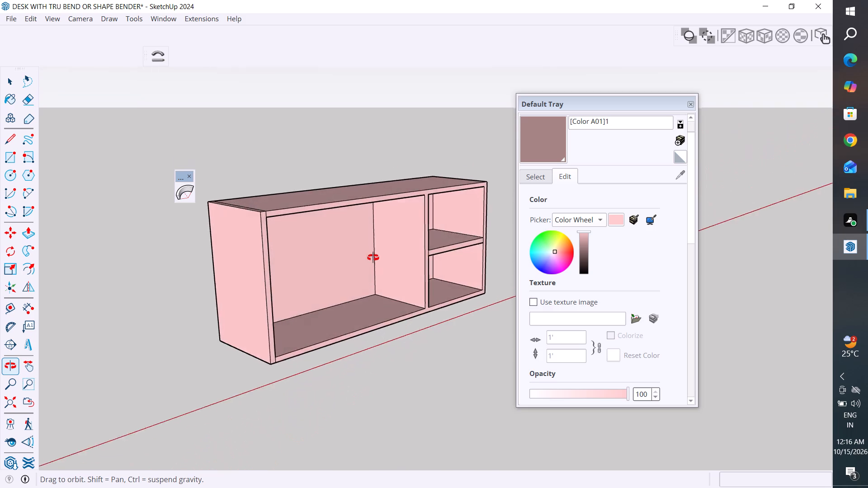
middle_click_drag(373, 258, 422, 272)
left_click(11, 154)
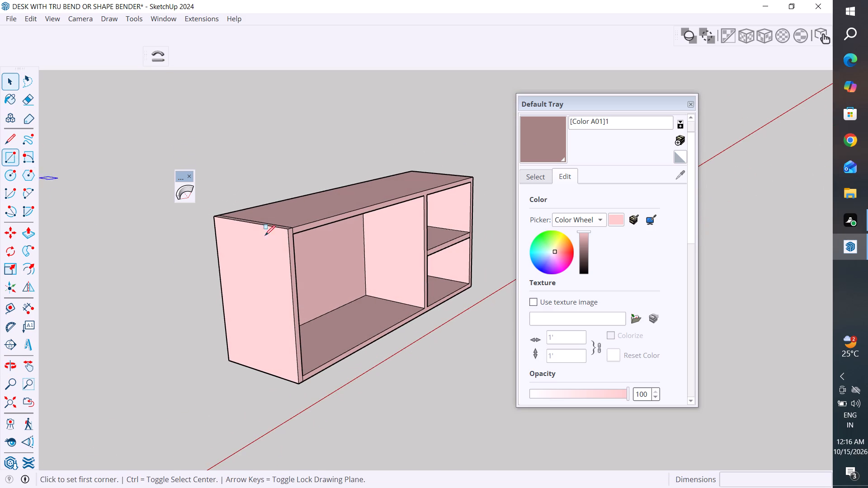
left_click(425, 200)
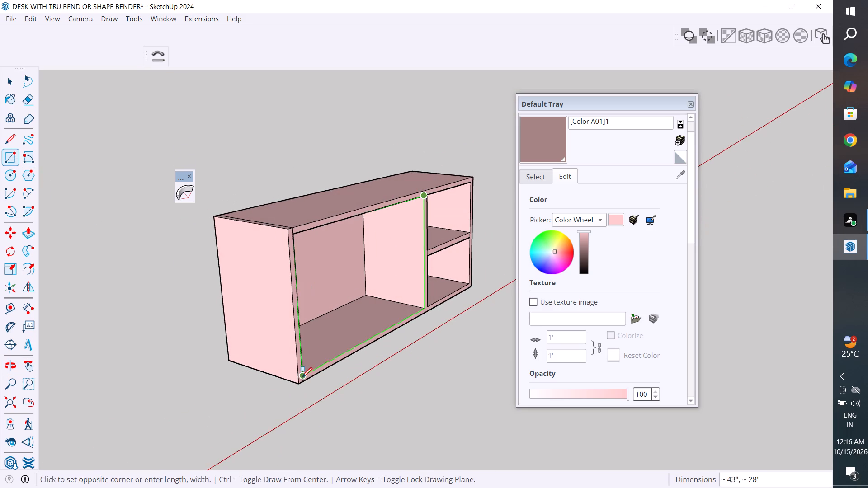
left_click(304, 375)
Draw a rectangle of about 21 by 13 inches covering the front opening of the upper small compartment.
scroll(280, 434, "down", 5)
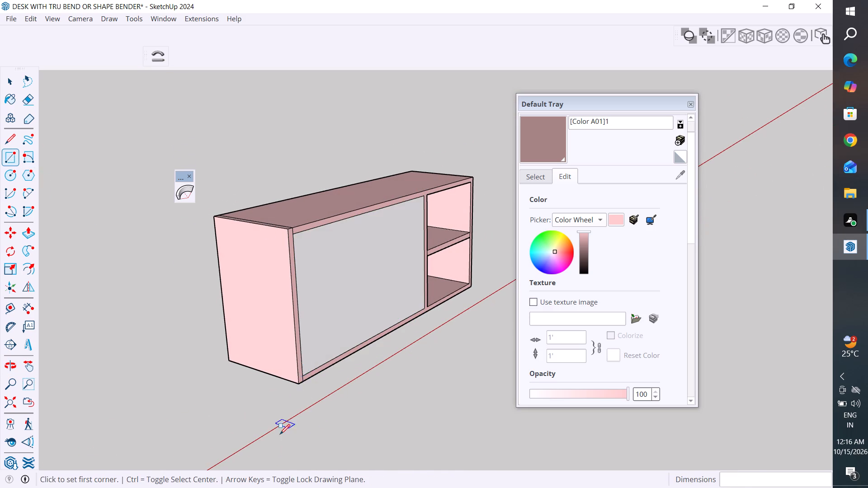
scroll(280, 434, "down", 1)
middle_click_drag(410, 397, 317, 407)
scroll(428, 244, "up", 4)
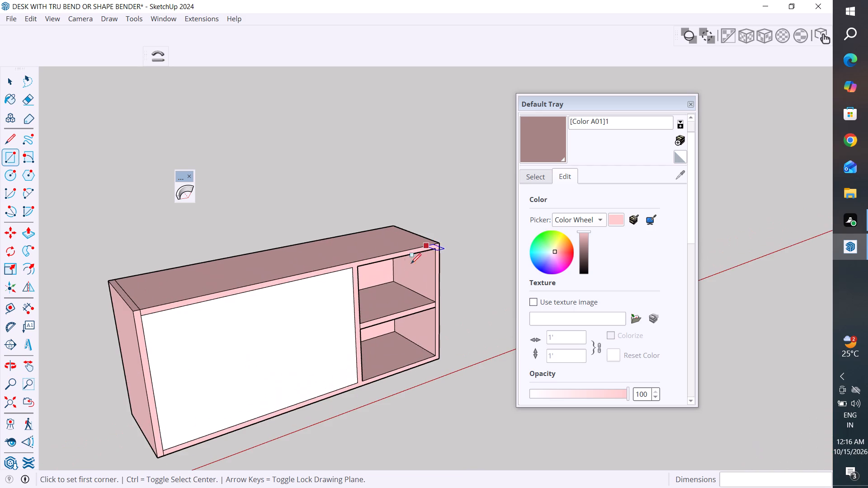
left_click(360, 268)
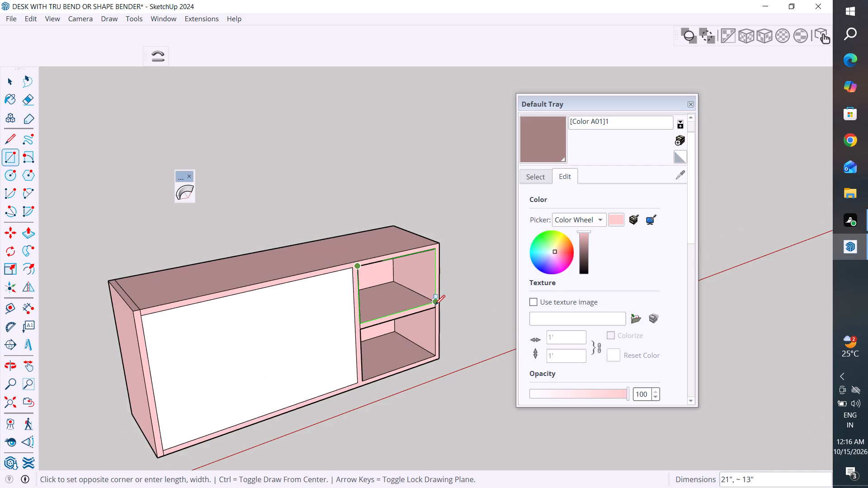
left_click(435, 305)
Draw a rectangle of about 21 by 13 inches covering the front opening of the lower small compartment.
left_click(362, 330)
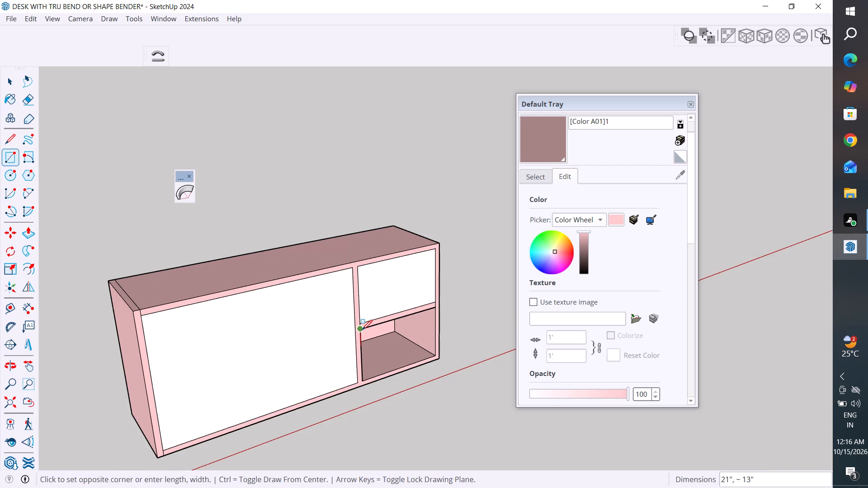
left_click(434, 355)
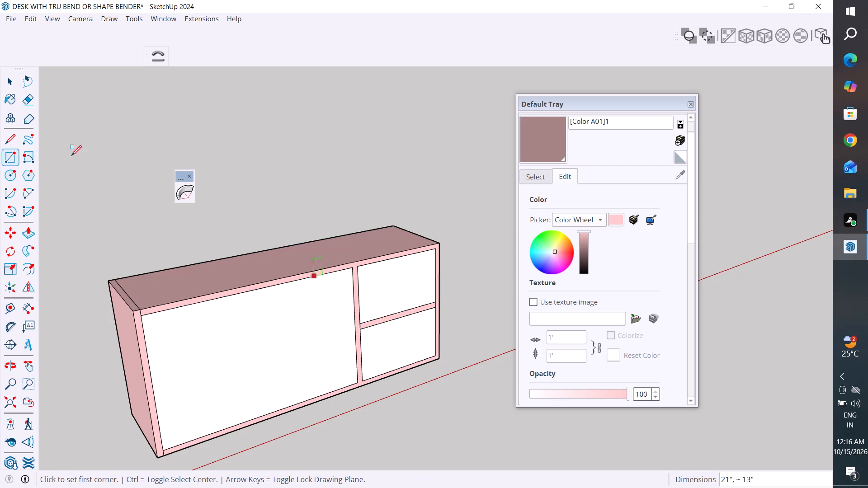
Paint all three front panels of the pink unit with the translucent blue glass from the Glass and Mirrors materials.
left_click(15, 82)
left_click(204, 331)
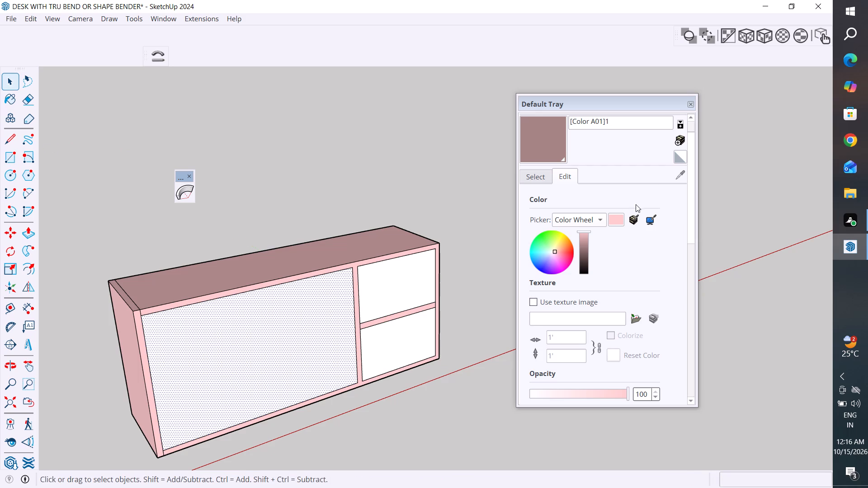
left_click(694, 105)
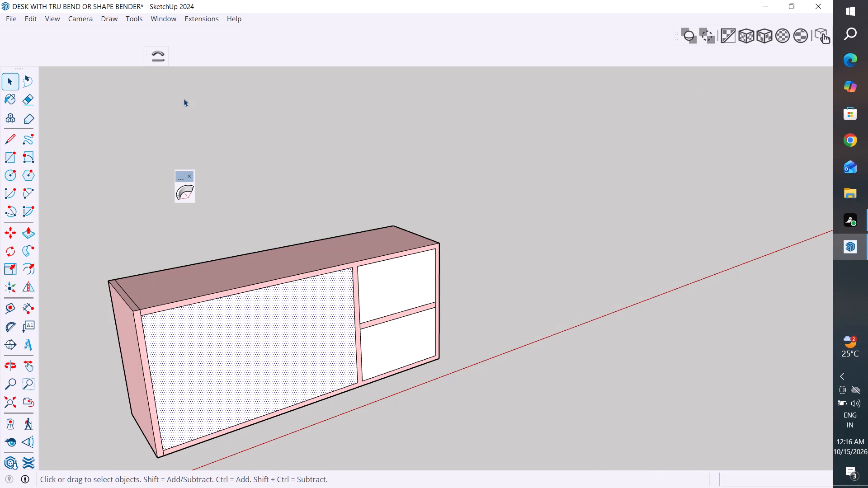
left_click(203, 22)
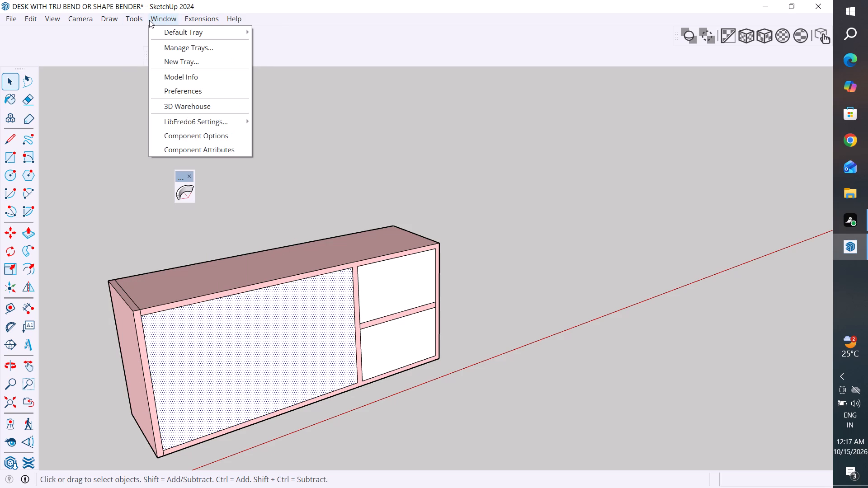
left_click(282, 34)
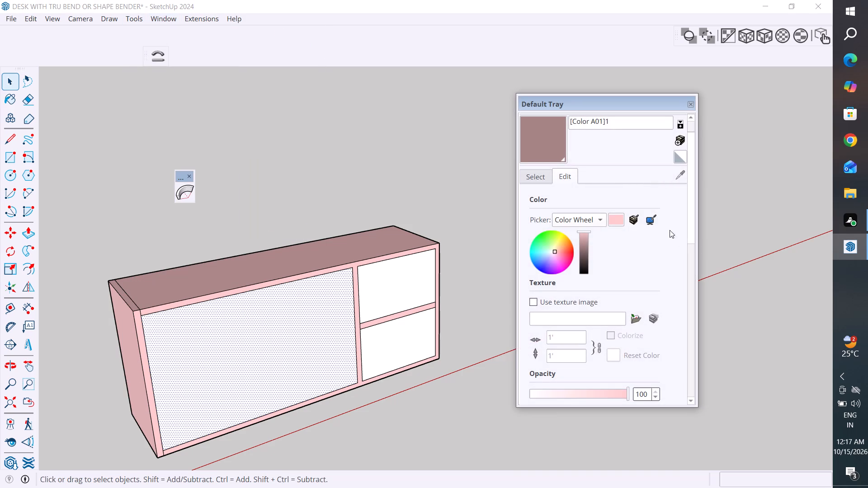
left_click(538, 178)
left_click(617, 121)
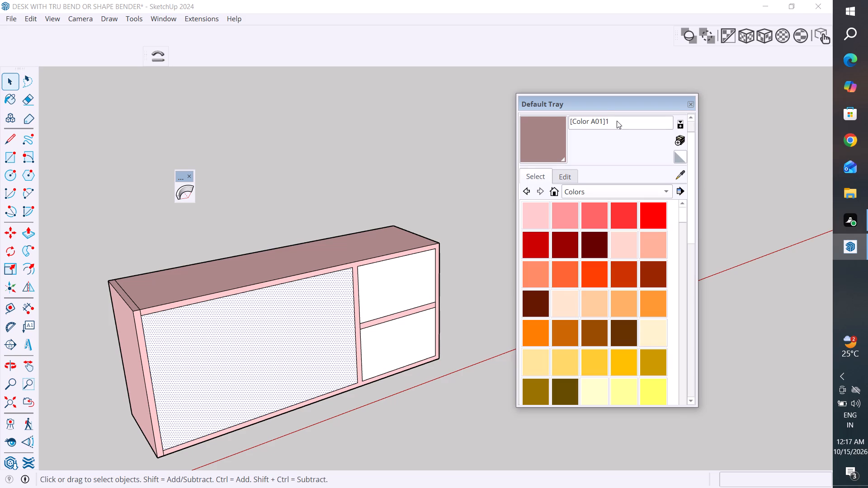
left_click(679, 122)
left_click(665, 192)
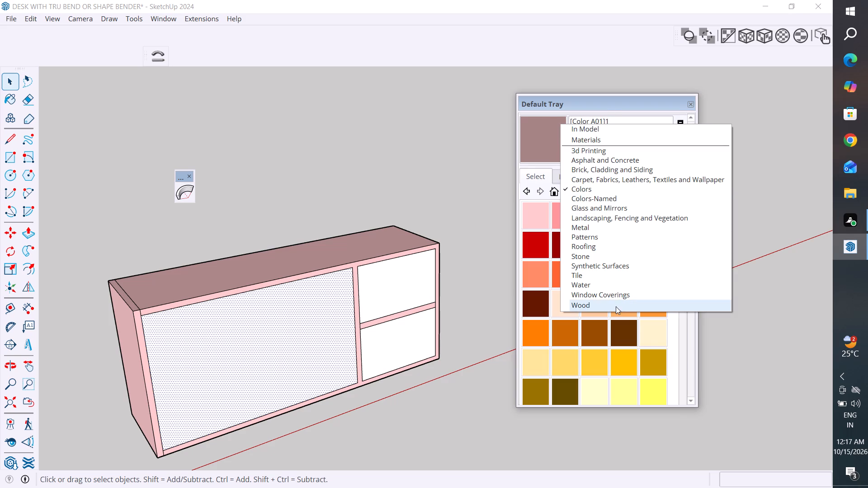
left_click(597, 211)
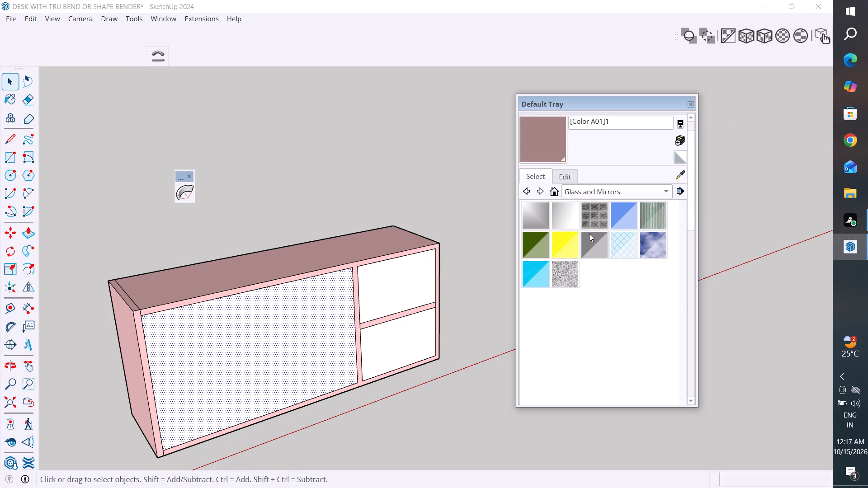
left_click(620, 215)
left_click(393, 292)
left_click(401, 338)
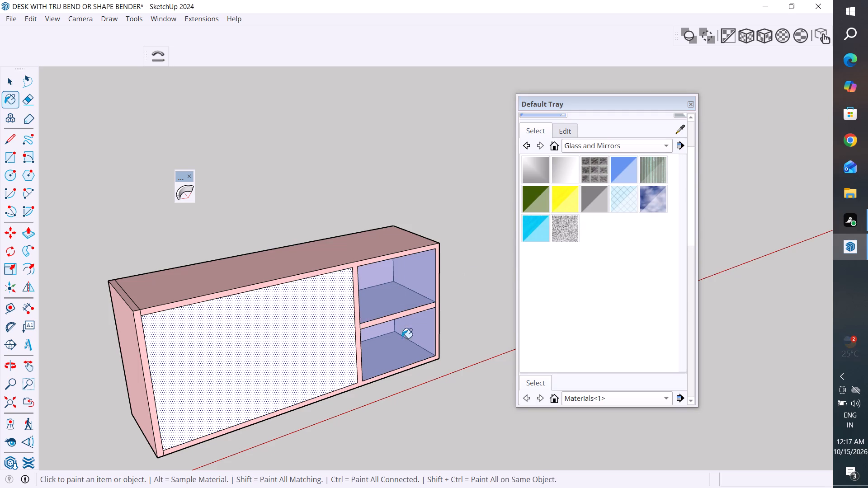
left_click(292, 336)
Examine the glass-fronted unit from the front and side.
scroll(446, 303, "down", 3)
middle_click_drag(445, 323, 401, 279)
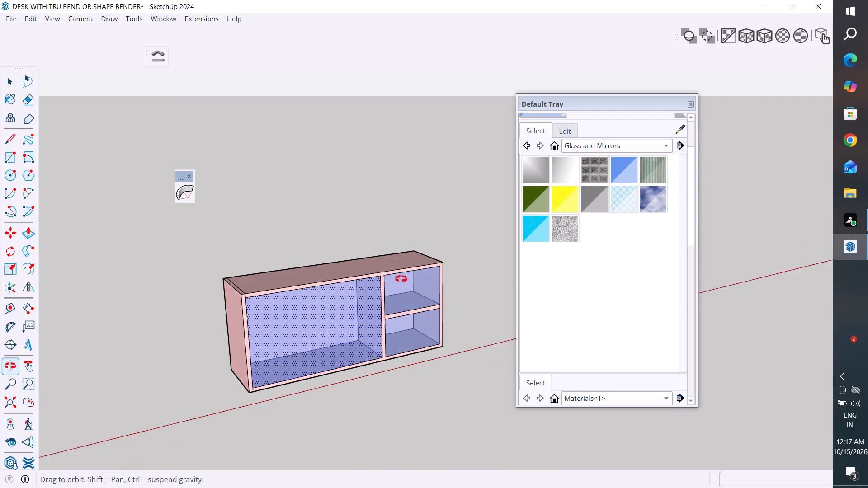
middle_click_drag(401, 279, 428, 259)
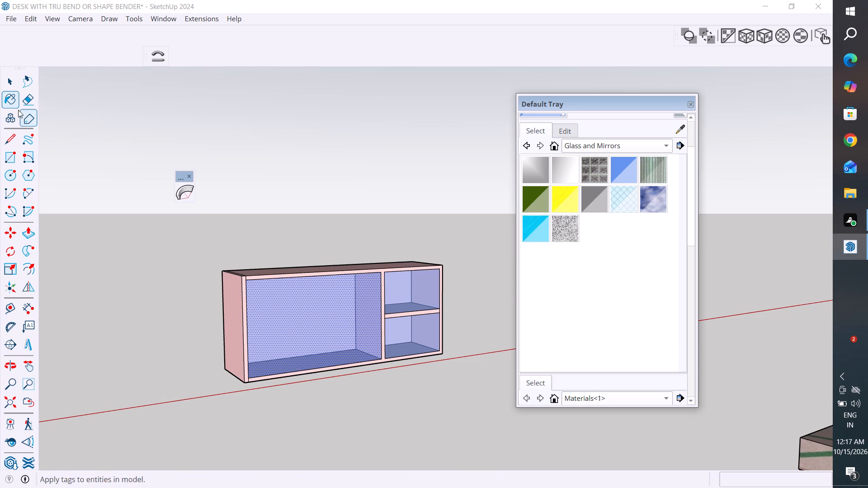
left_click(14, 83)
left_click(254, 242)
scroll(325, 357, "down", 3)
middle_click_drag(346, 372, 408, 454)
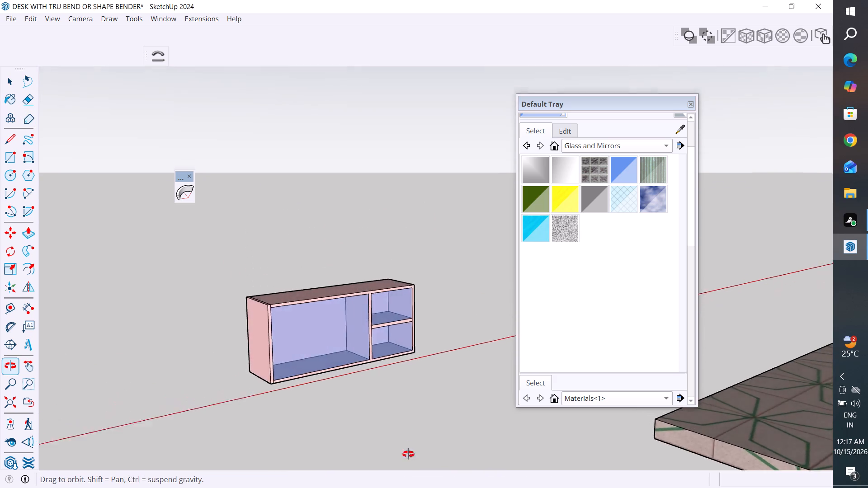
middle_click_drag(408, 454, 449, 427)
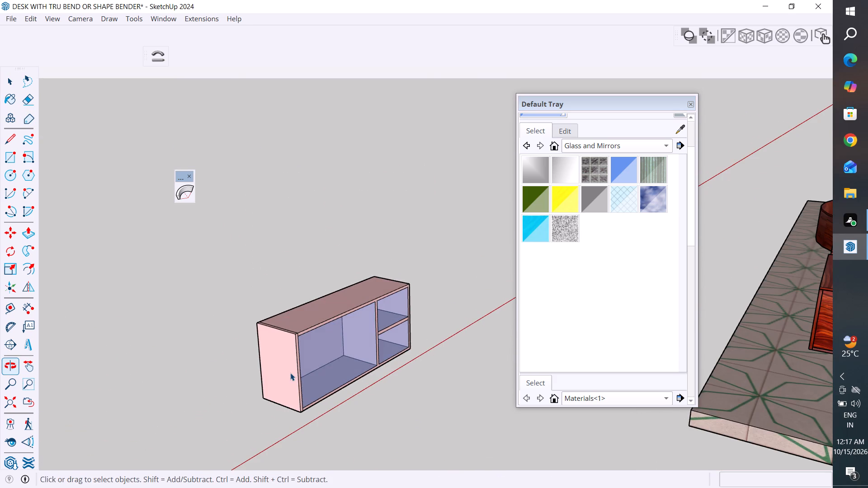
Delete the three glass front panels from the large compartment and both small compartments of the pink unit.
scroll(292, 367, "up", 7)
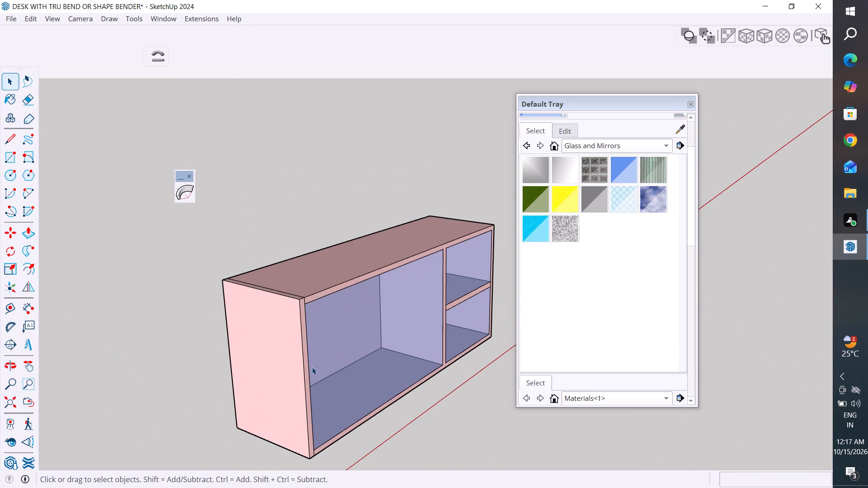
middle_click_drag(409, 366, 339, 361)
left_click(385, 327)
key("Delete")
left_click(509, 263)
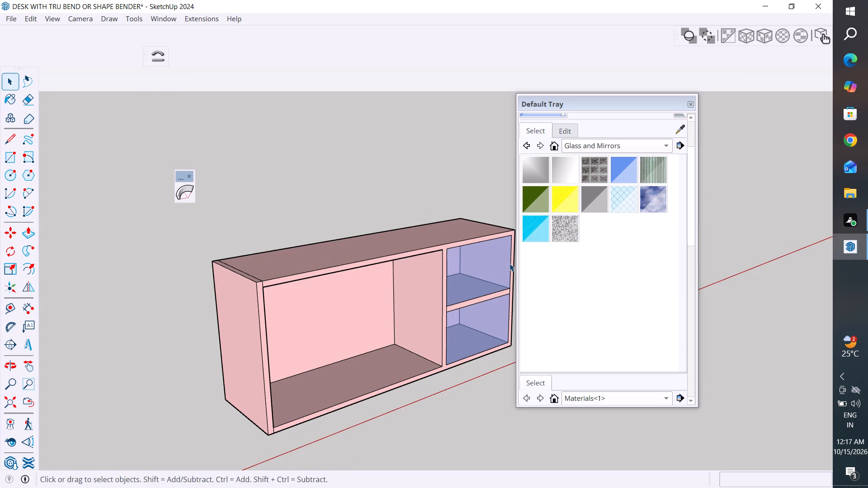
left_click(484, 267)
key("Delete")
left_click(475, 328)
key("Delete")
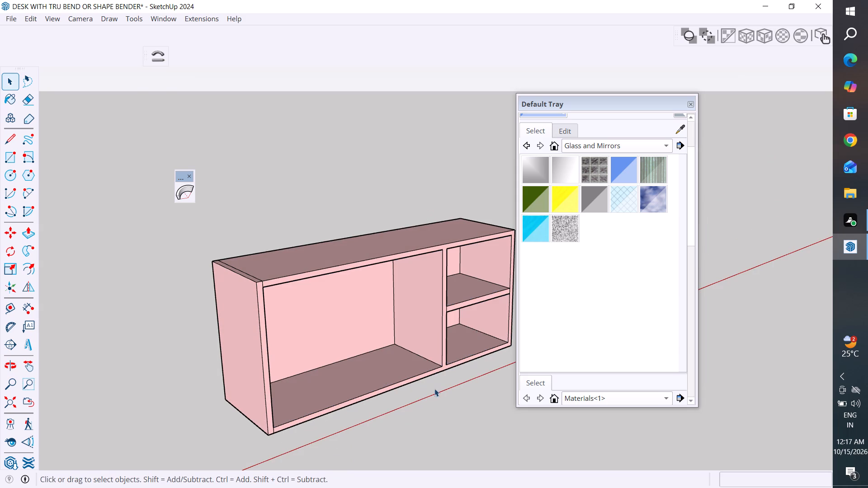
left_click(691, 104)
Explode the component of the straight wooden desk nearest the pink unit on the tile slab.
scroll(496, 362, "down", 3)
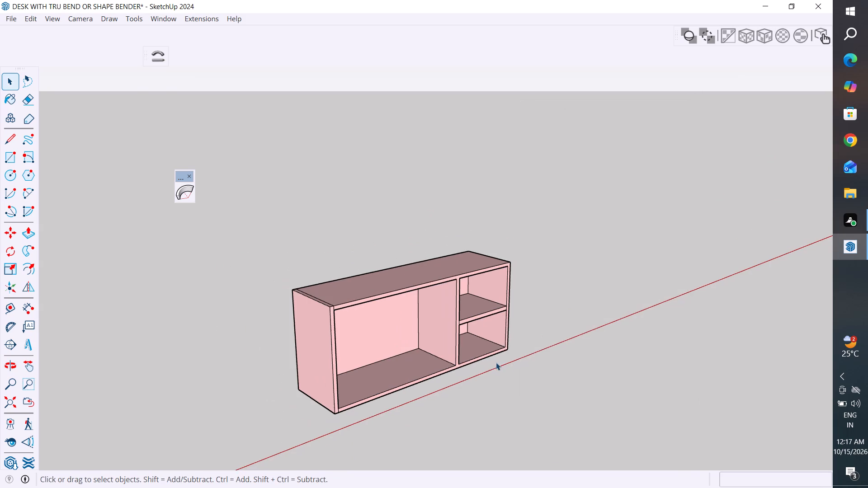
middle_click_drag(524, 370, 449, 357)
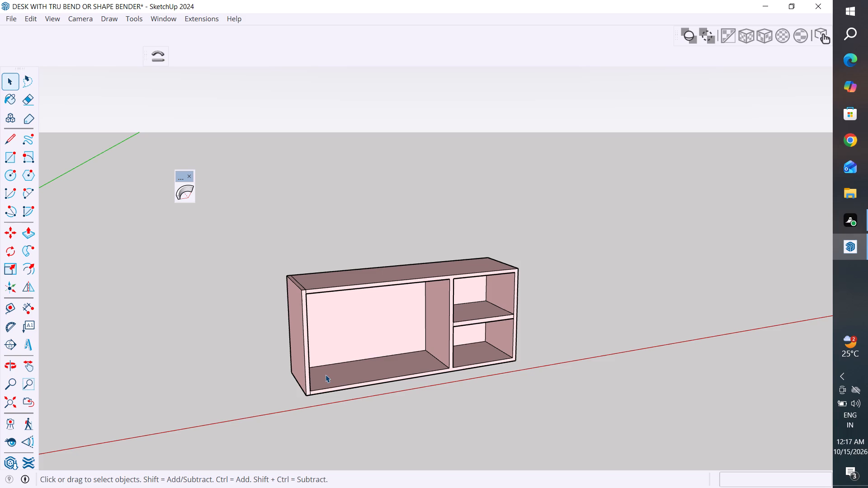
scroll(505, 250, "up", 3)
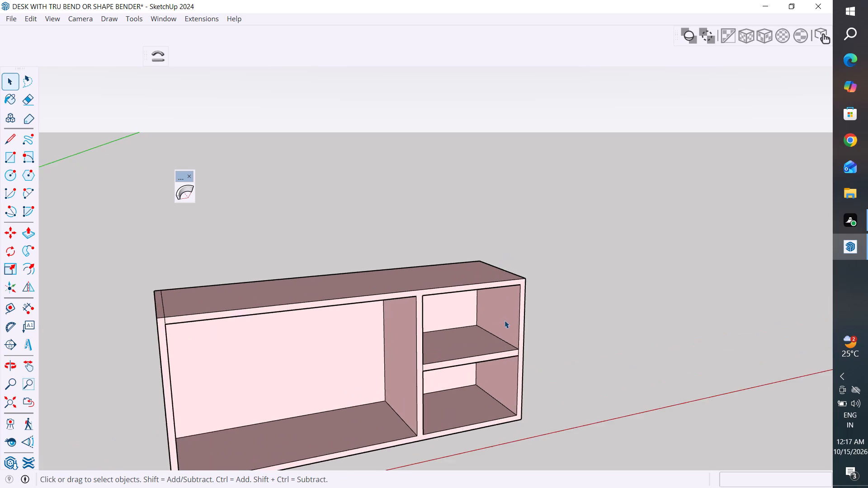
scroll(505, 320, "up", 2)
middle_click_drag(542, 328, 477, 333)
scroll(316, 305, "down", 18)
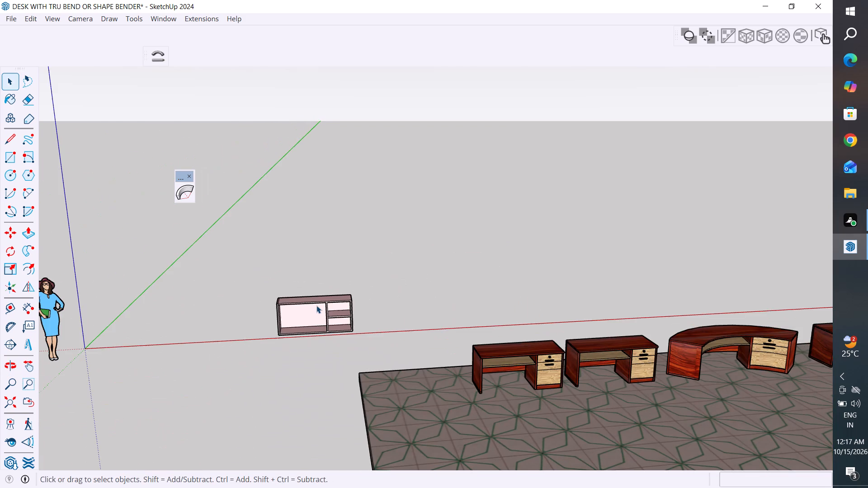
scroll(544, 358, "up", 4)
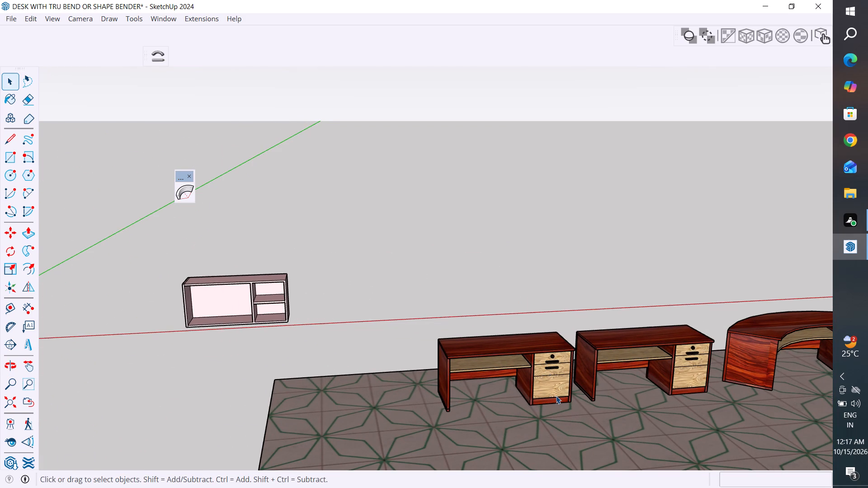
left_click(556, 396)
right_click(559, 385)
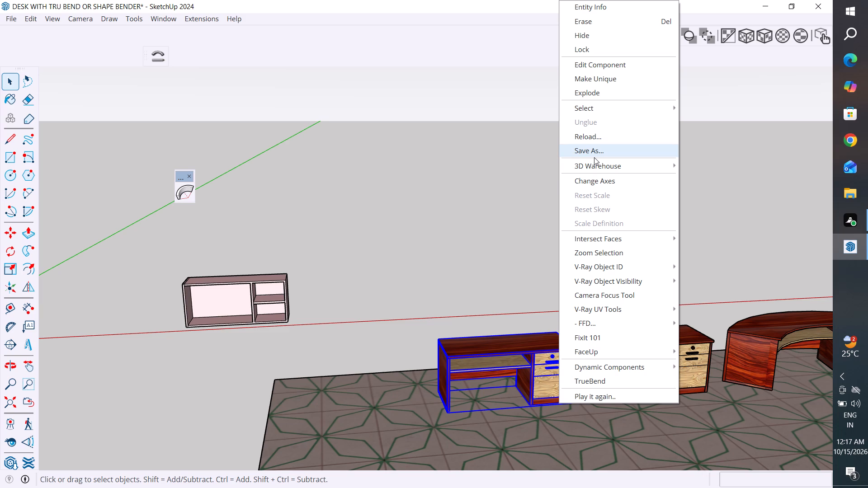
left_click(599, 94)
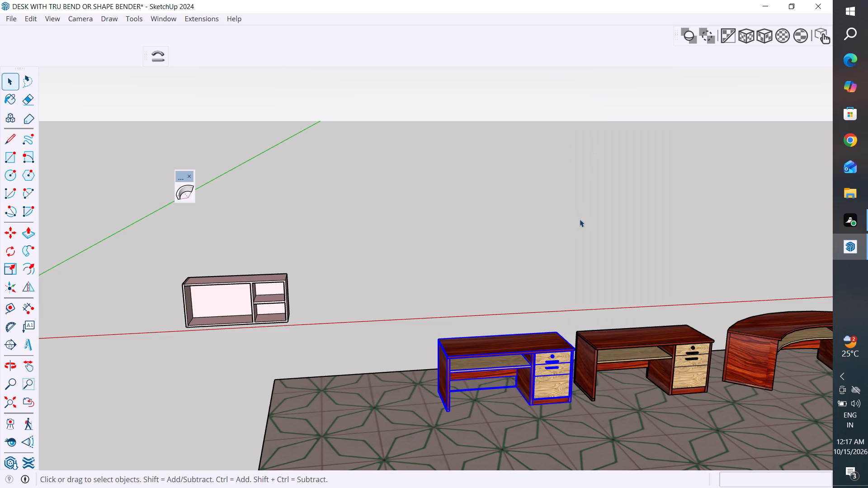
left_click(580, 219)
Move the wood-grain drawer fronts from the exploded desk onto the pink unit's small compartments, with their lower corner beside the divider.
left_click(557, 393)
key("m")
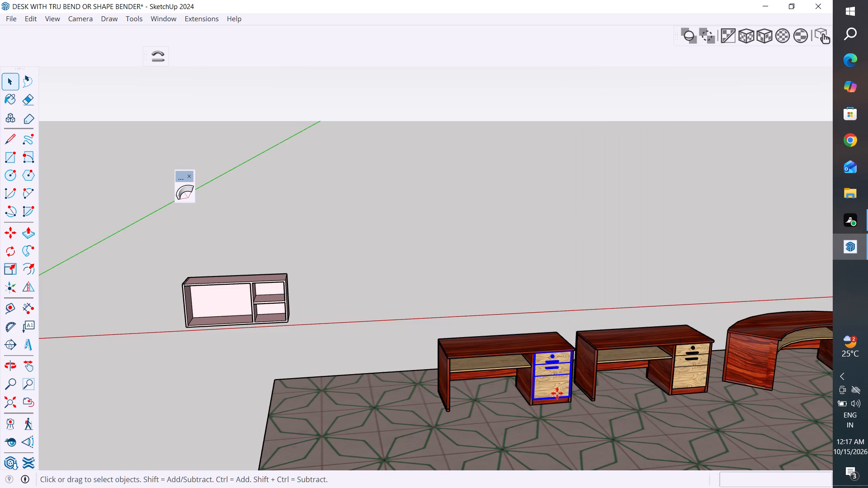
left_click(531, 399)
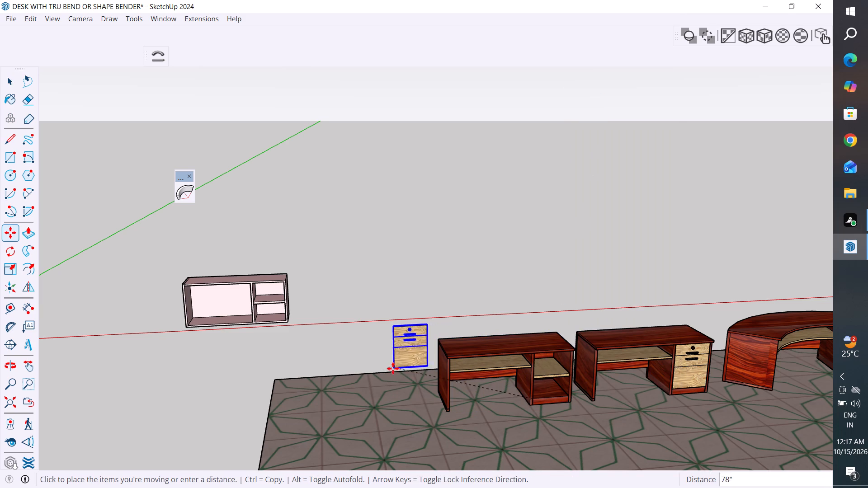
scroll(256, 315, "up", 5)
middle_click_drag(257, 315, 448, 321)
scroll(288, 370, "up", 2)
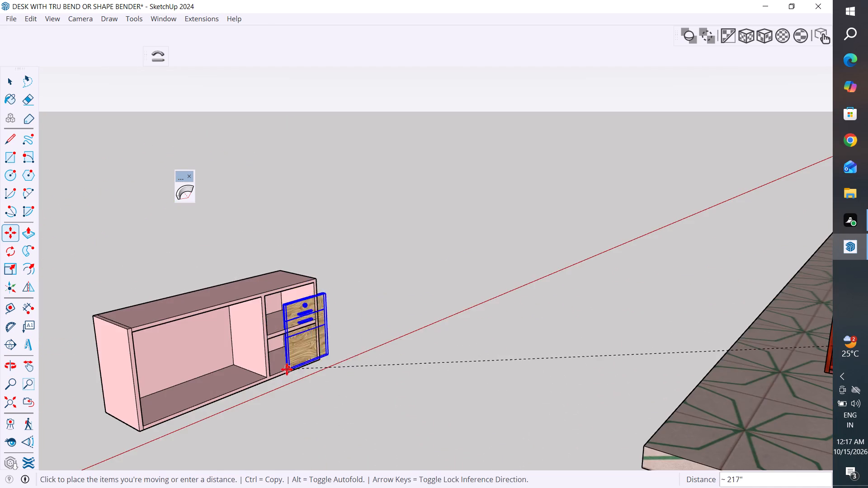
scroll(287, 369, "up", 7)
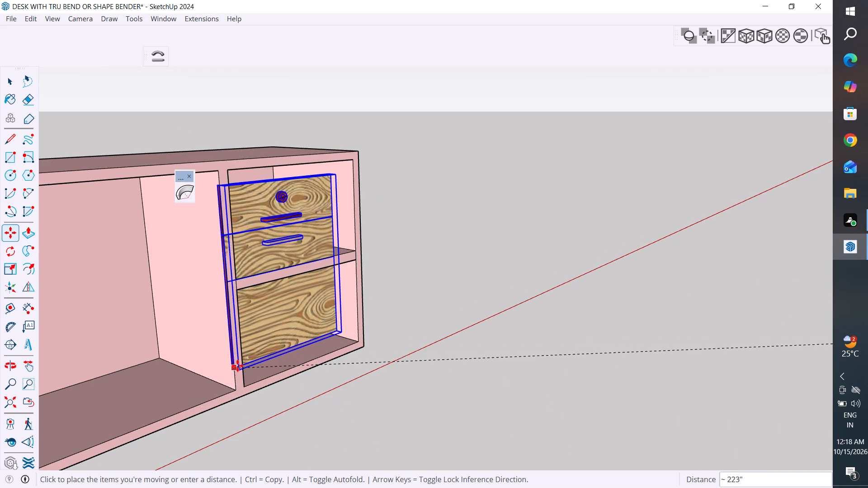
left_click(244, 352)
Scale the drawer fronts wider along the red axis to span the small compartments up to the unit's outer side panel.
middle_click_drag(497, 325, 293, 368)
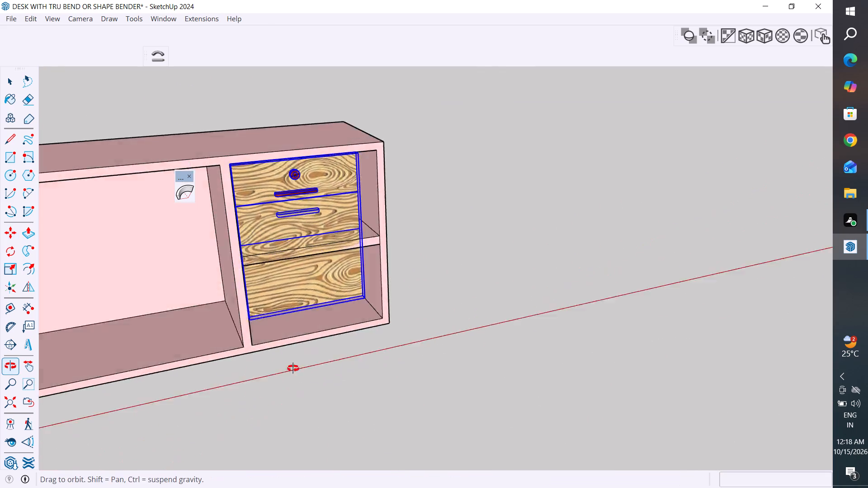
middle_click_drag(293, 368, 283, 367)
scroll(472, 280, "up", 3)
middle_click_drag(470, 275, 312, 307)
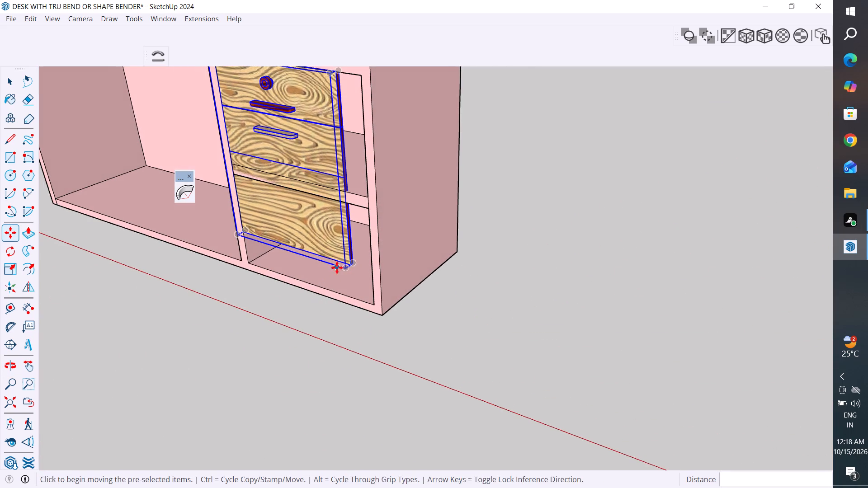
scroll(409, 345, "down", 4)
key("s")
scroll(343, 219, "up", 6)
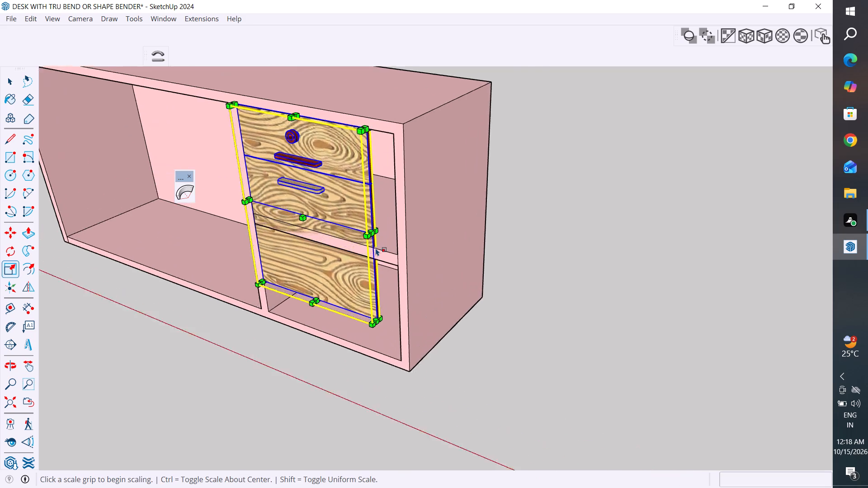
scroll(376, 248, "up", 5)
left_click(369, 218)
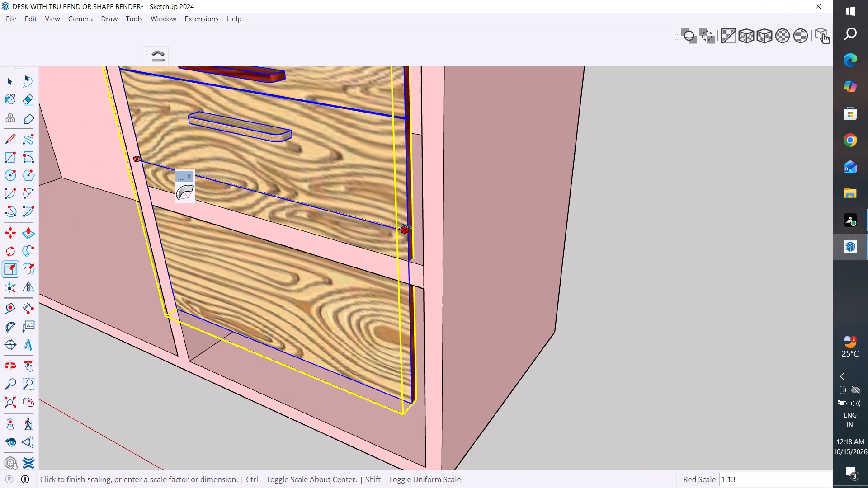
left_click(422, 231)
Scale the wood-grain drawer fronts down along the blue axis by about 1.20 to the bottom edge of the lower small compartment.
scroll(547, 279, "down", 5)
middle_click_drag(543, 322, 620, 122)
middle_click_drag(448, 321, 423, 205)
scroll(420, 237, "up", 3)
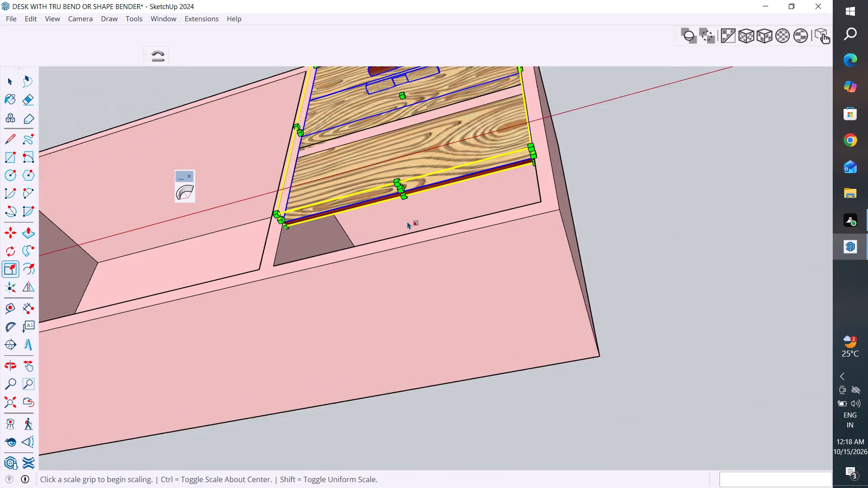
scroll(407, 221, "up", 1)
scroll(410, 183, "up", 5)
middle_click_drag(421, 260, 436, 278)
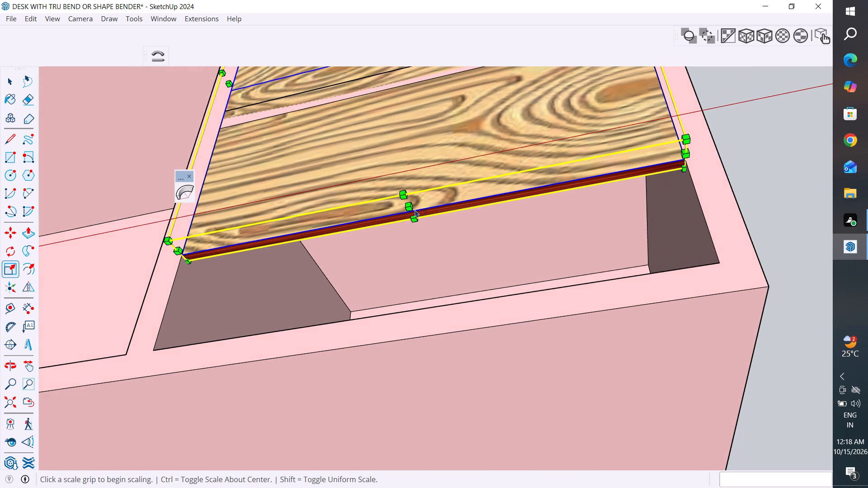
left_click(412, 207)
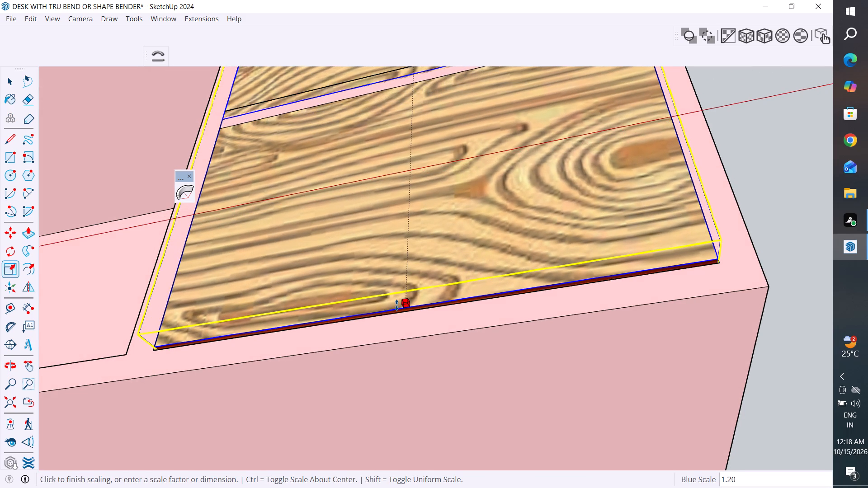
left_click(396, 309)
scroll(421, 371, "down", 7)
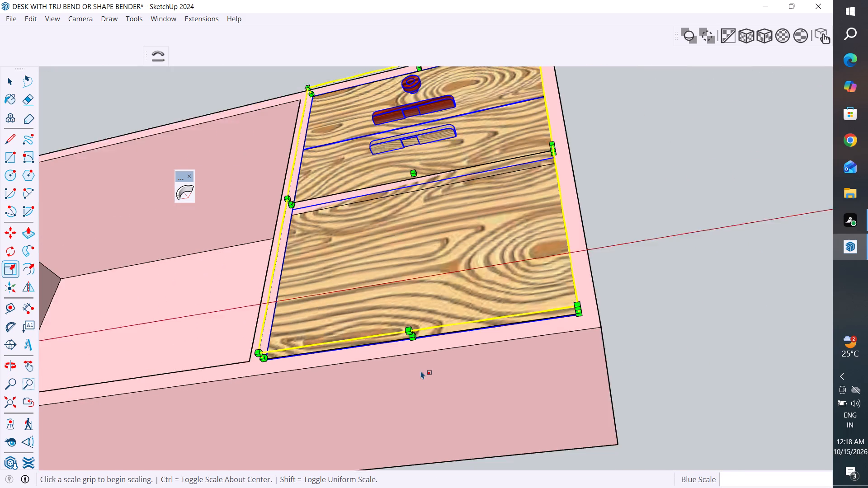
middle_click_drag(448, 352, 491, 487)
middle_click_drag(459, 295, 521, 376)
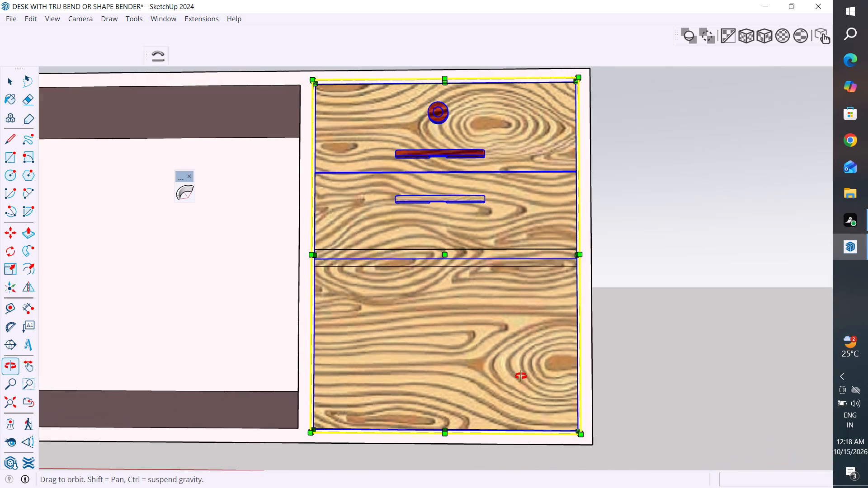
middle_click_drag(521, 376, 558, 433)
left_click(12, 76)
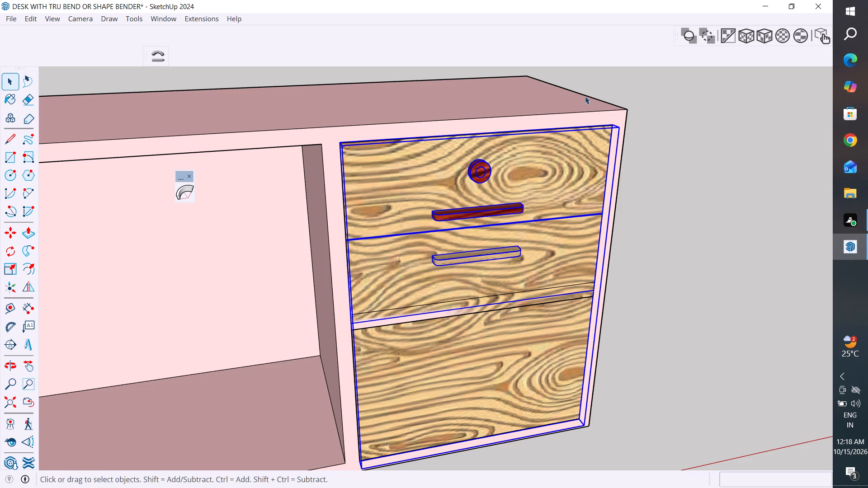
left_click(661, 97)
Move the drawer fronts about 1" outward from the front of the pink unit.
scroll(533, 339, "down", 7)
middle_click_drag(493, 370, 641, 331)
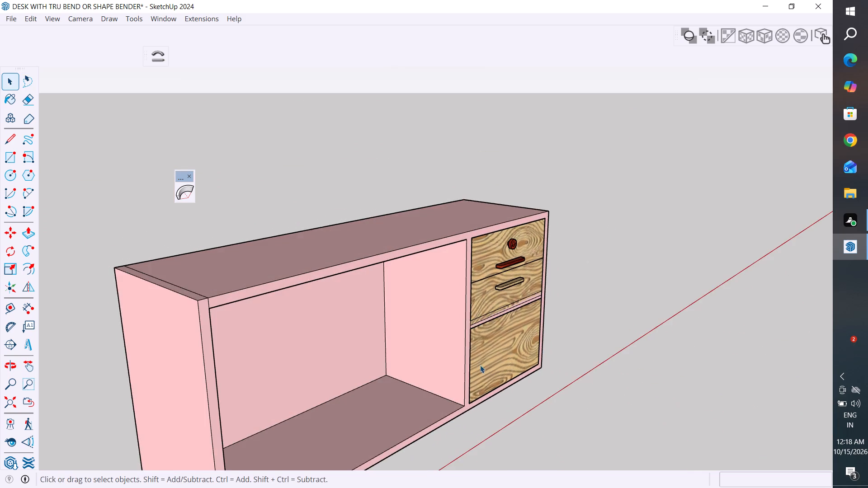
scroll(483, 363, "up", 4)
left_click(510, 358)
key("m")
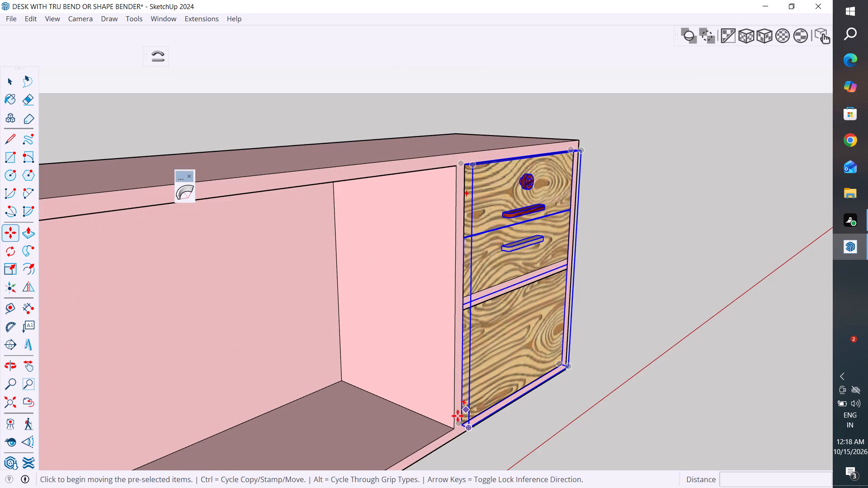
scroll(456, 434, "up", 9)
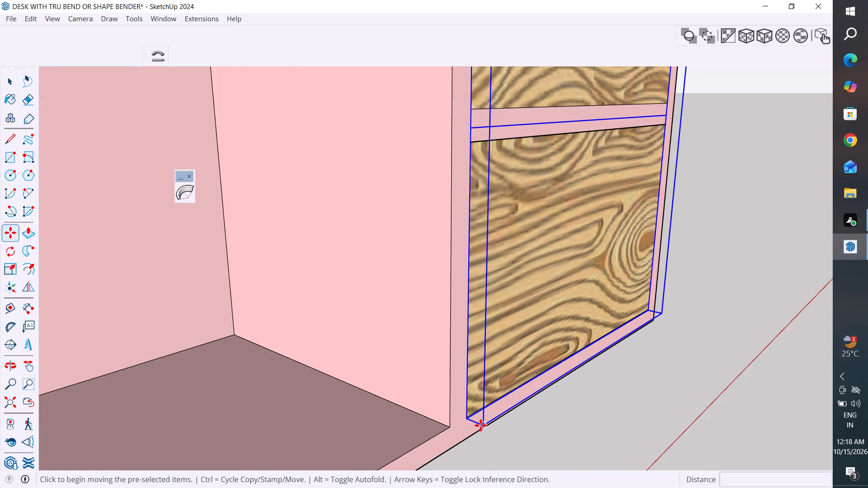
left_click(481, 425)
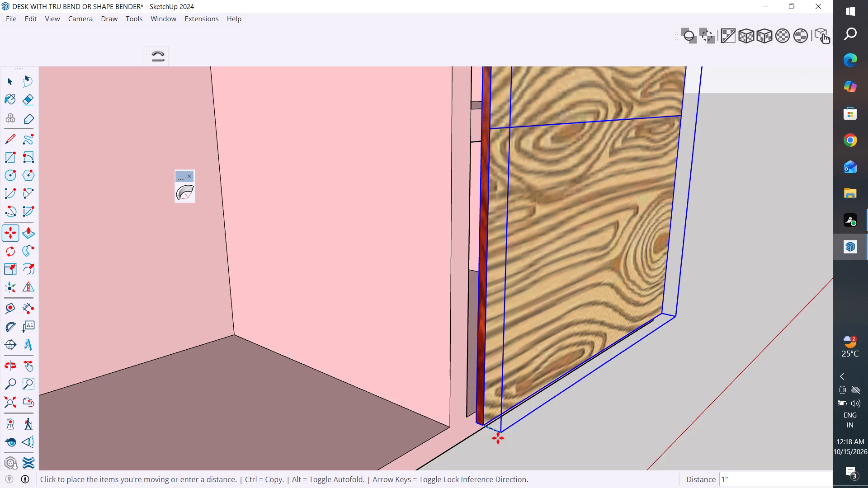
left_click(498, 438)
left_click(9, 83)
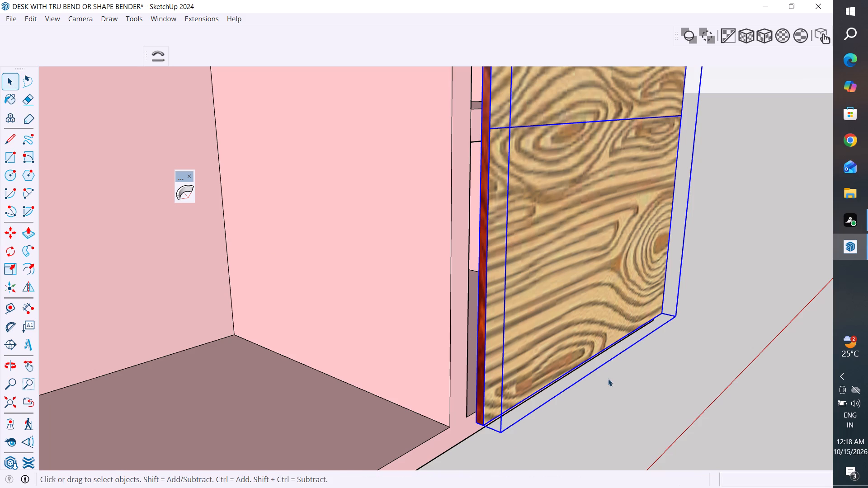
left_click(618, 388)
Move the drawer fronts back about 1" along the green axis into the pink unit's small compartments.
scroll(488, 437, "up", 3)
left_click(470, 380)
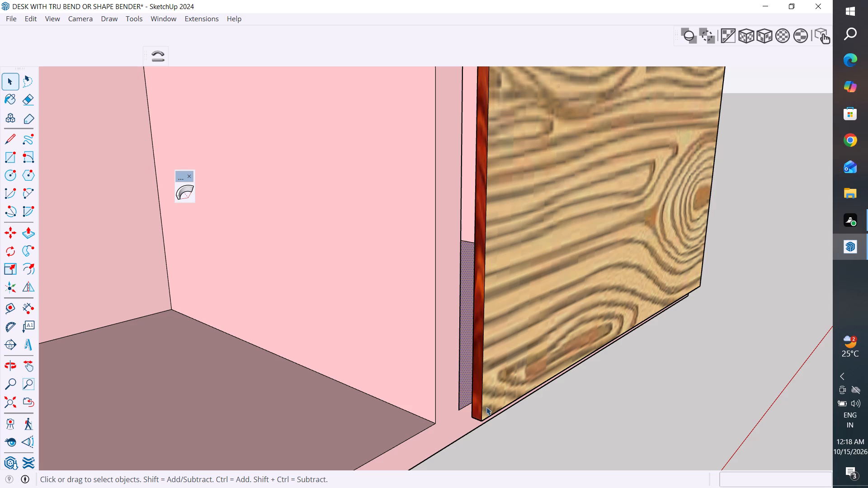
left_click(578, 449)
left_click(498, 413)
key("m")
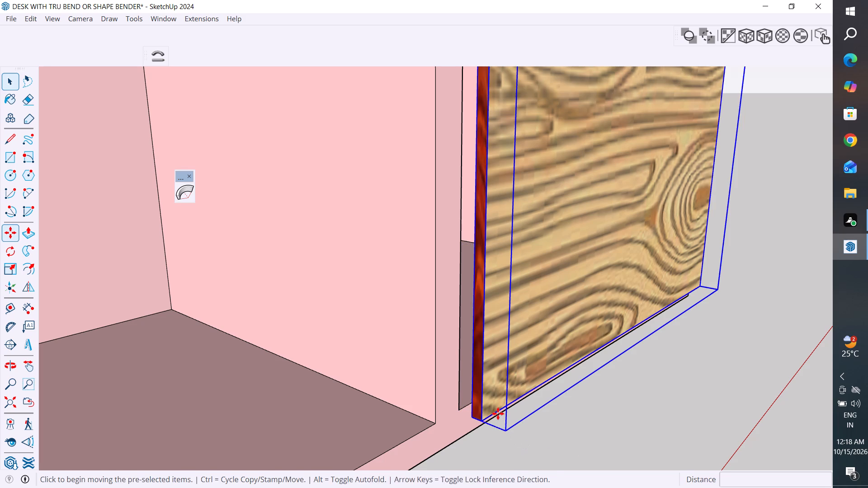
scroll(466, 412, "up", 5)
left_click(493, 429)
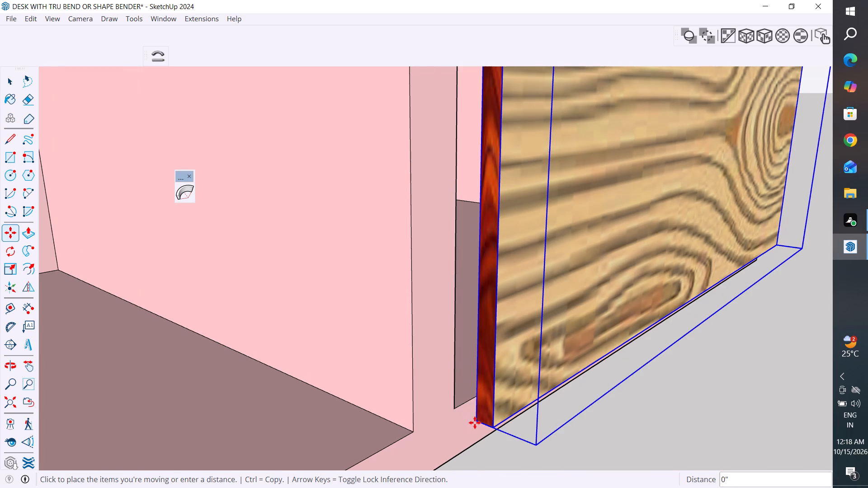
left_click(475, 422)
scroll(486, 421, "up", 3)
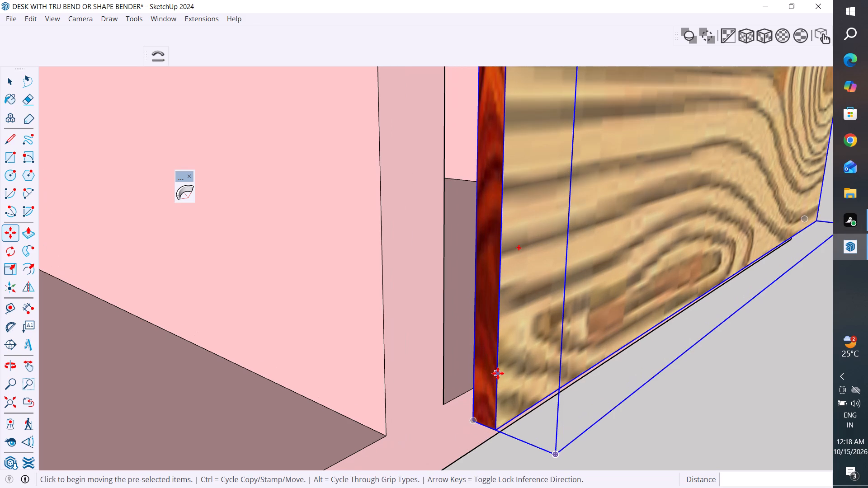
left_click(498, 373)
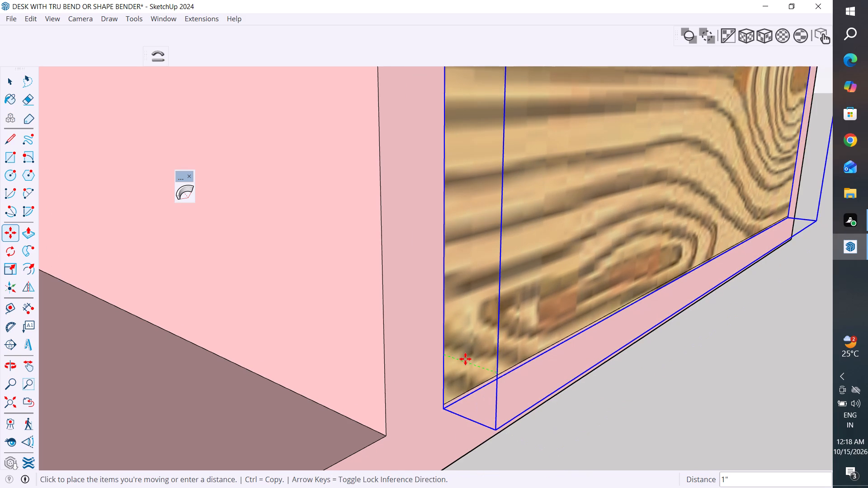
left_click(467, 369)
Examine the fit of the drawer fronts against the divider, shelf and bottom panel from the front, the side and below.
scroll(463, 424, "down", 7)
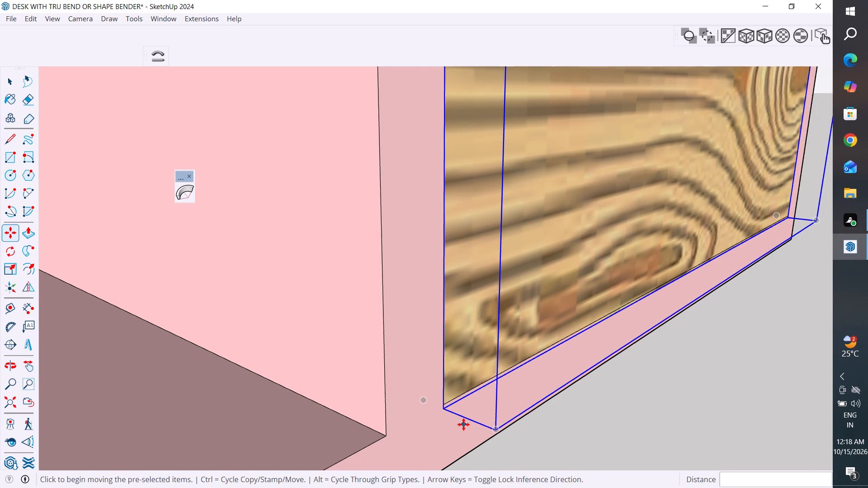
scroll(463, 424, "down", 15)
middle_click_drag(617, 360, 331, 369)
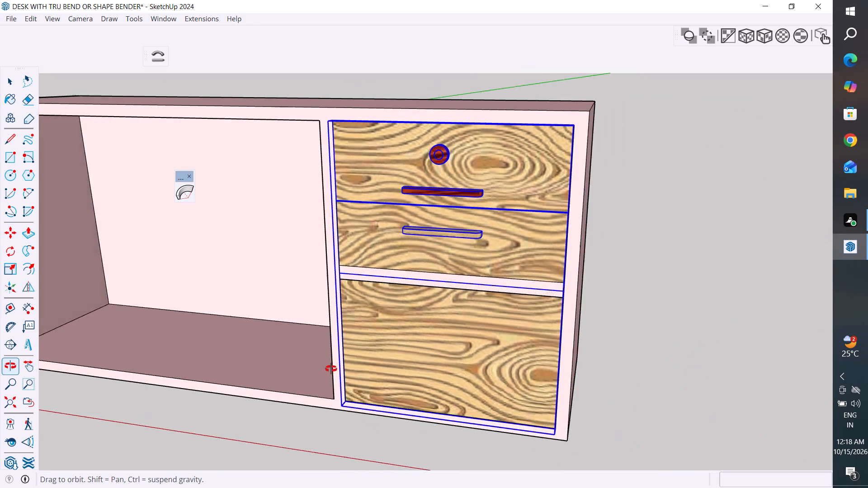
middle_click_drag(331, 369, 456, 410)
scroll(339, 374, "up", 1)
scroll(555, 371, "down", 6)
middle_click_drag(559, 371, 483, 330)
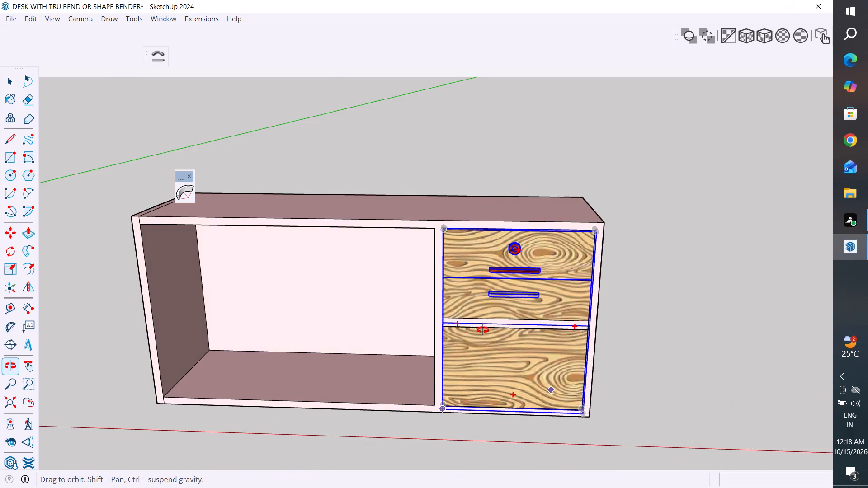
middle_click_drag(483, 330, 519, 322)
scroll(521, 356, "up", 3)
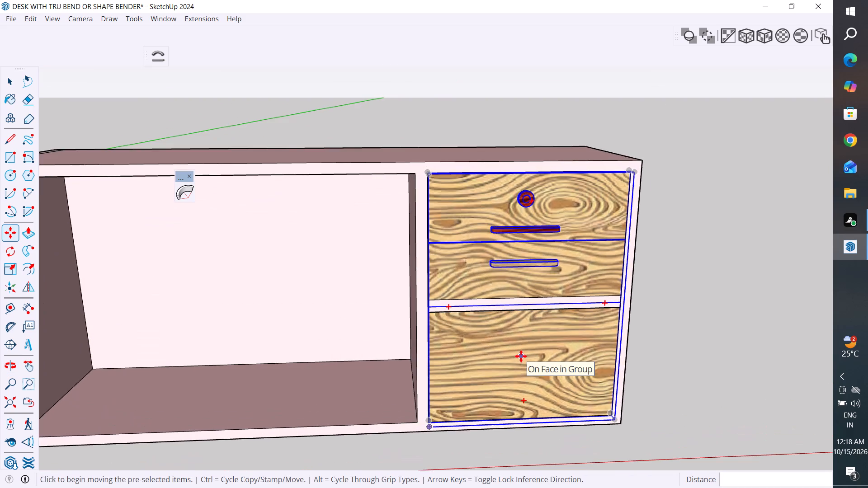
scroll(521, 356, "down", 4)
middle_click_drag(514, 372, 672, 411)
scroll(492, 243, "up", 3)
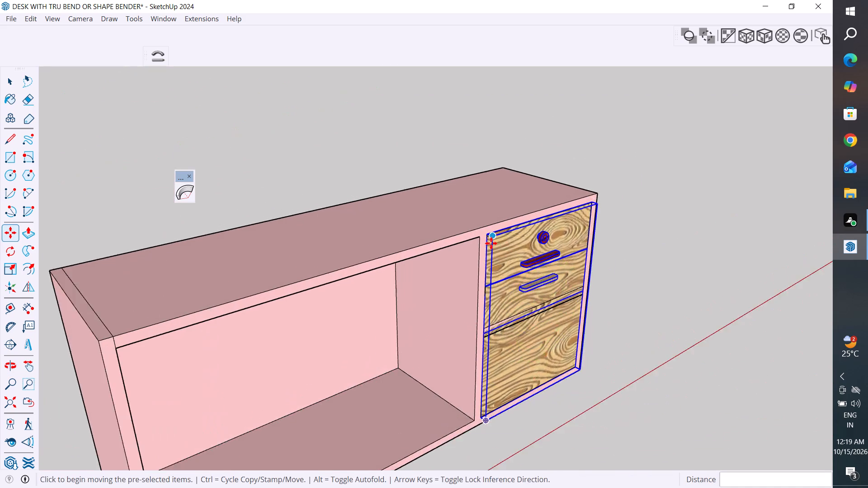
scroll(491, 243, "up", 1)
middle_click_drag(504, 334, 566, 196)
scroll(523, 435, "up", 3)
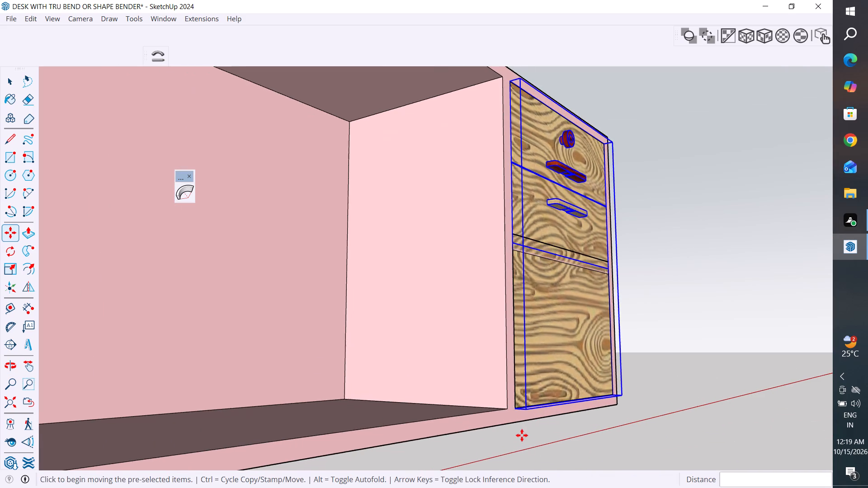
middle_click_drag(532, 408, 422, 350)
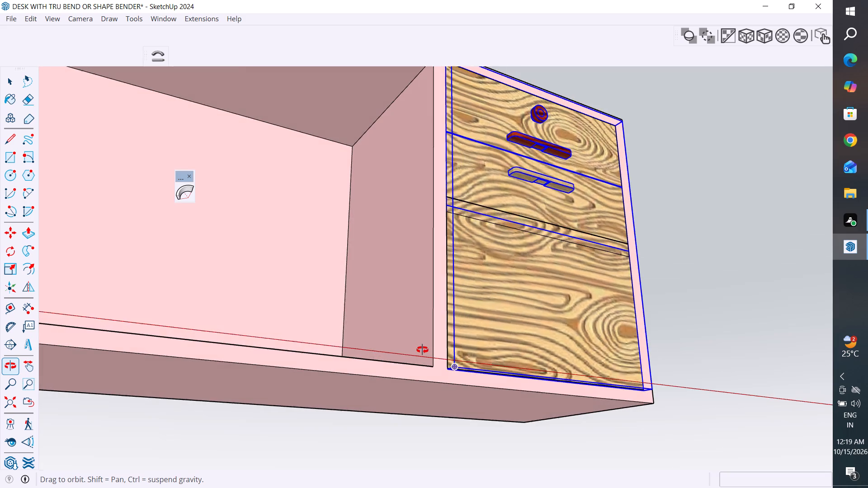
middle_click_drag(422, 350, 529, 332)
scroll(518, 383, "up", 3)
middle_click_drag(518, 369, 570, 298)
scroll(588, 267, "up", 4)
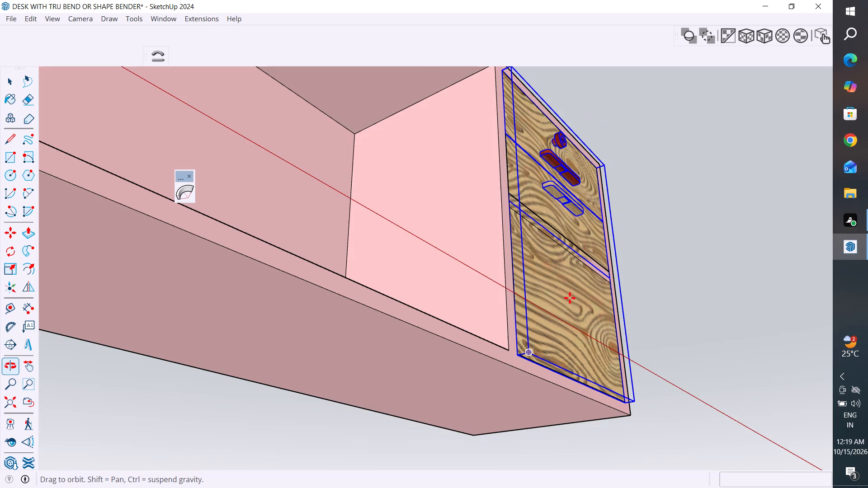
left_click_drag(574, 276, 585, 267)
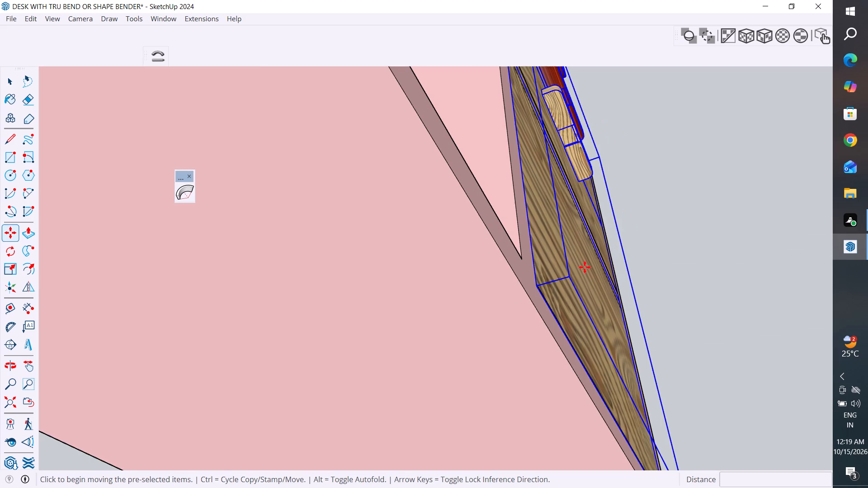
scroll(544, 286, "up", 4)
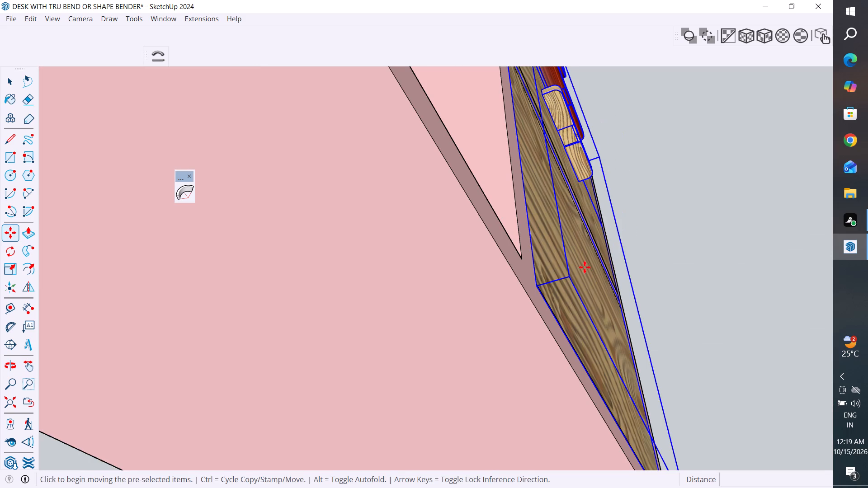
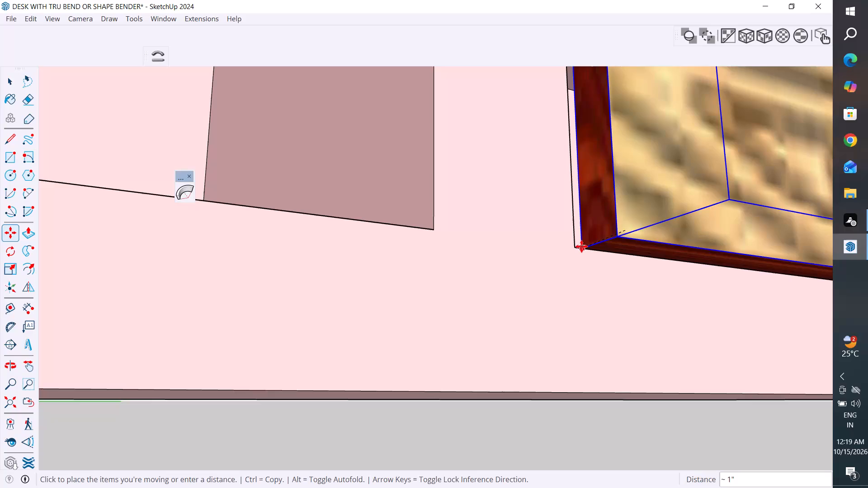
Move the drawer fronts about 1" so their lower corner meets the lower front corner of the small compartment opening.
left_click(575, 248)
scroll(473, 363, "down", 20)
scroll(473, 363, "down", 4)
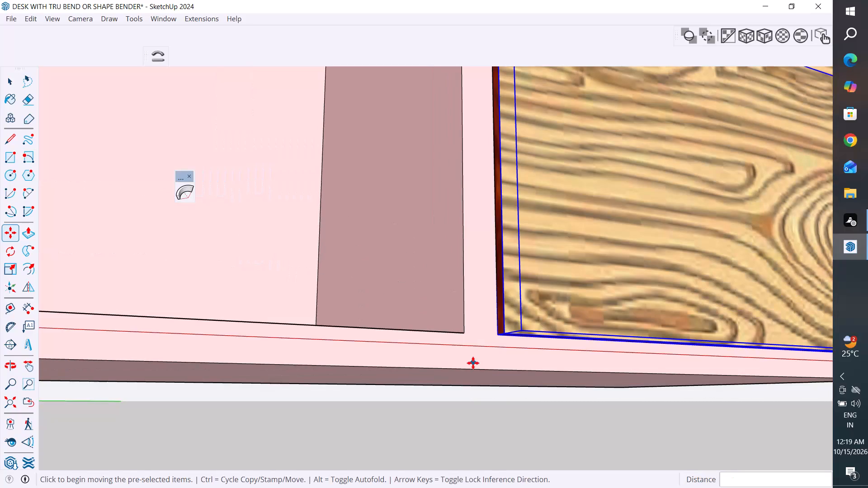
scroll(473, 363, "down", 9)
middle_click_drag(618, 368, 233, 423)
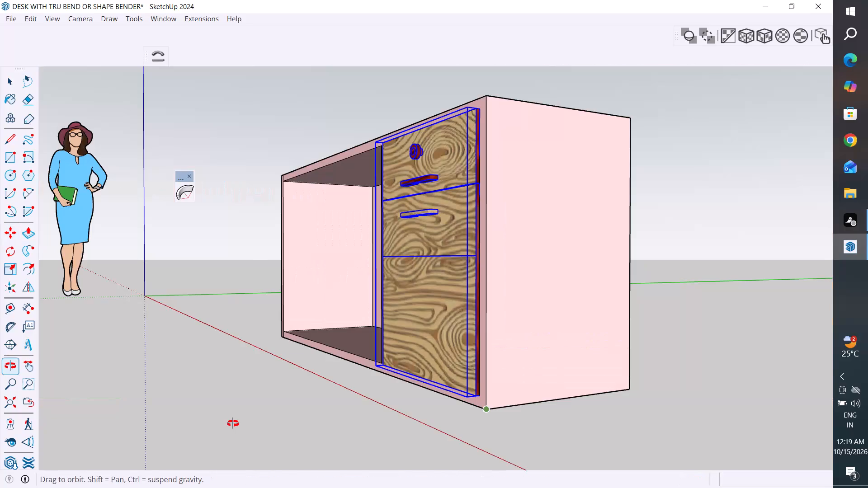
middle_click_drag(233, 423, 235, 427)
middle_click_drag(327, 384, 348, 396)
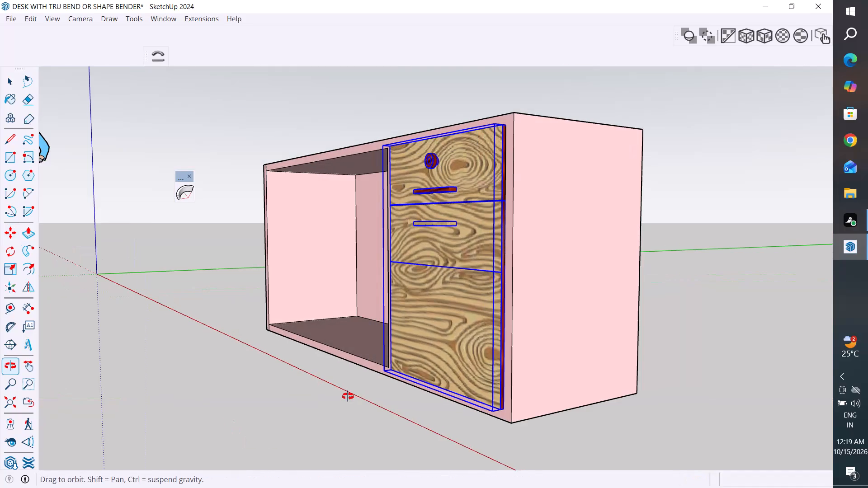
middle_click_drag(348, 396, 659, 433)
left_click(10, 78)
left_click(164, 101)
scroll(448, 315, "down", 2)
middle_click_drag(467, 327, 606, 319)
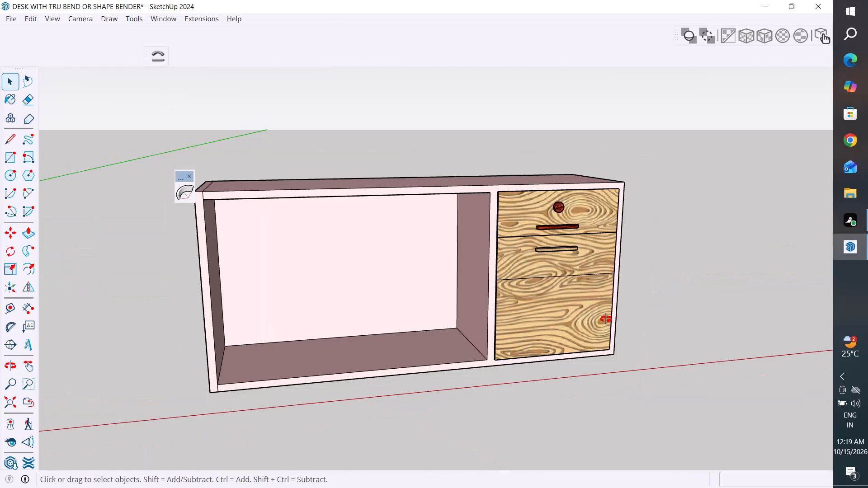
middle_click_drag(606, 319, 589, 321)
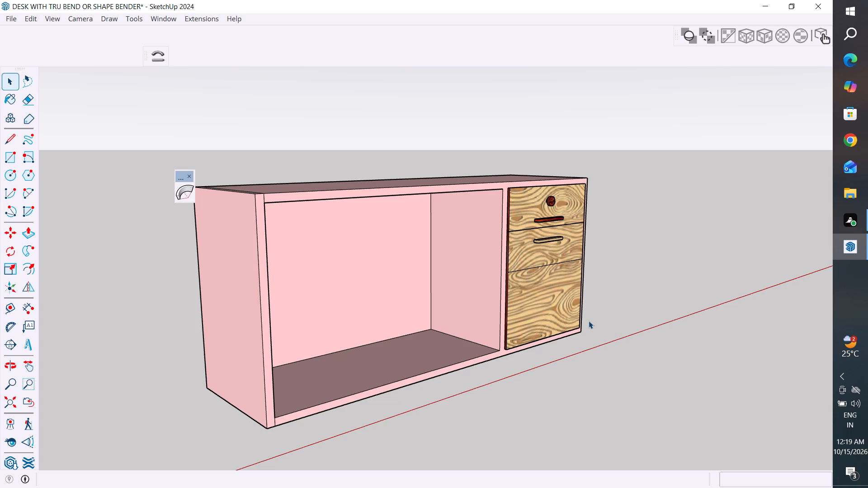
left_click(644, 352)
Copy the wood-grain shelf from the nearest red desk about 225" into the pink unit's large compartment.
scroll(262, 262, "down", 12)
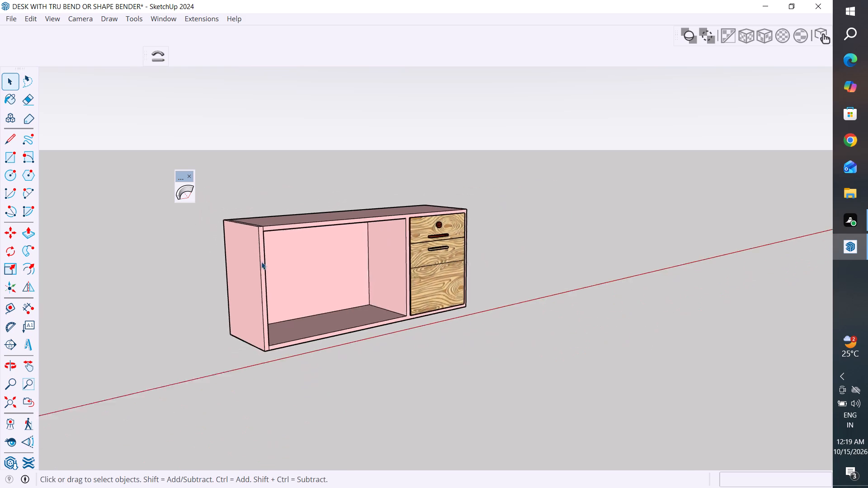
scroll(261, 262, "down", 7)
scroll(582, 251, "up", 7)
scroll(608, 270, "down", 2)
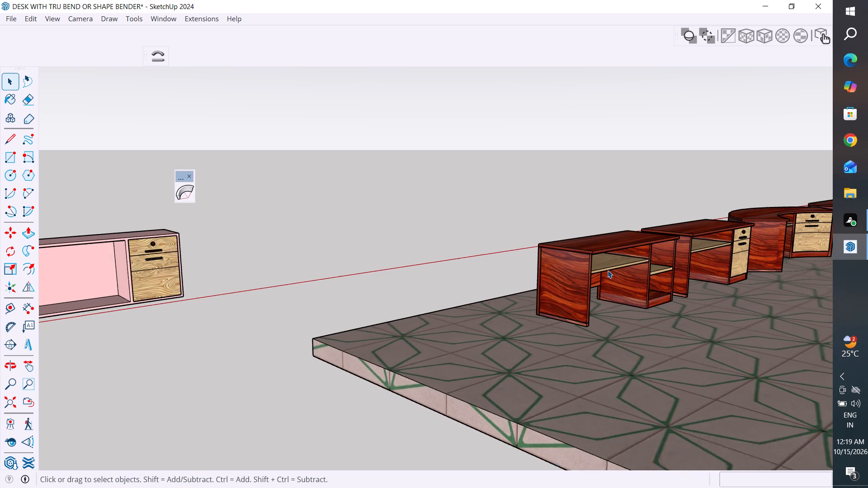
left_click(613, 267)
key("m")
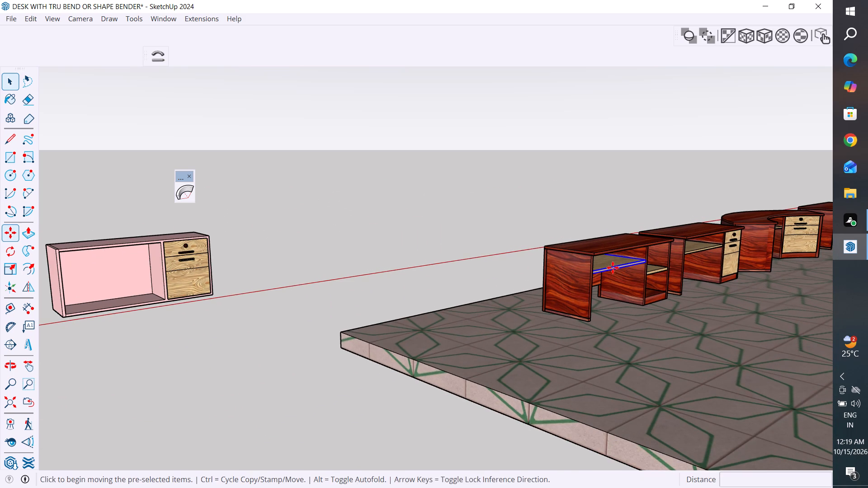
left_click(591, 275)
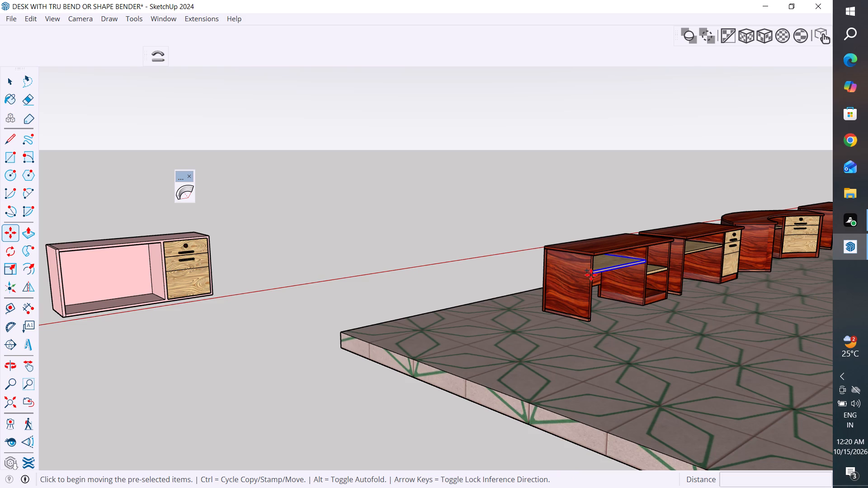
scroll(430, 277, "down", 4)
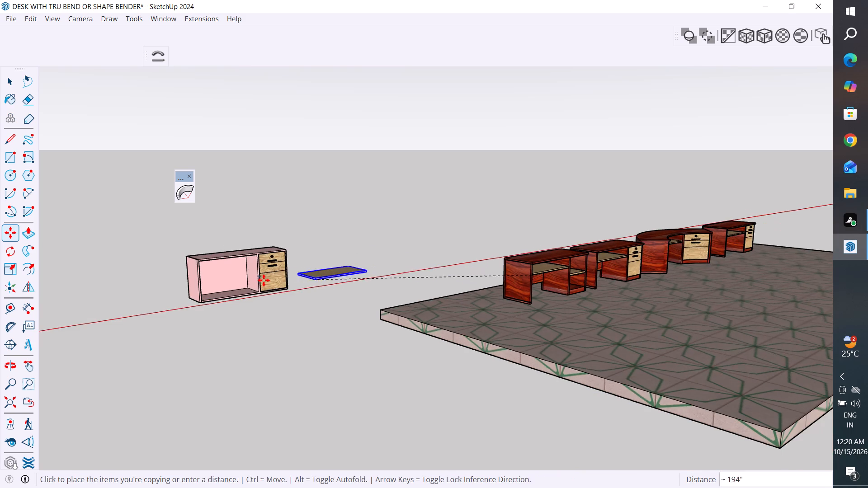
scroll(262, 280, "up", 4)
scroll(187, 284, "up", 4)
middle_click_drag(203, 288, 219, 399)
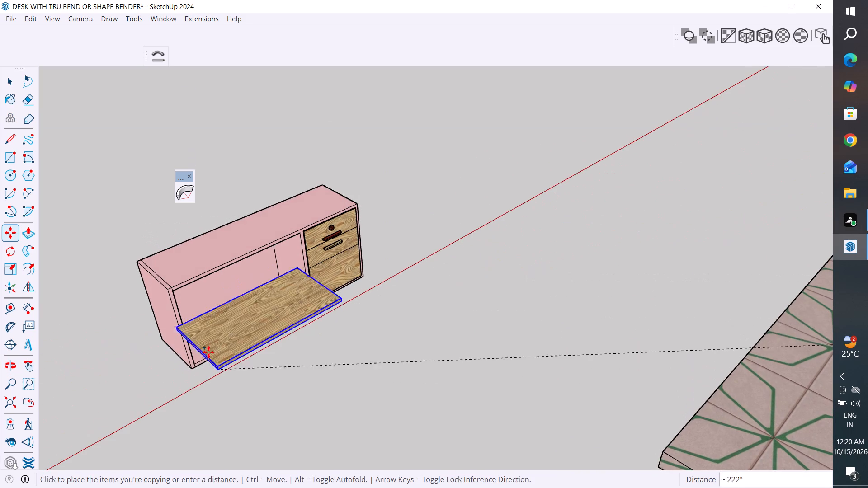
left_click(190, 340)
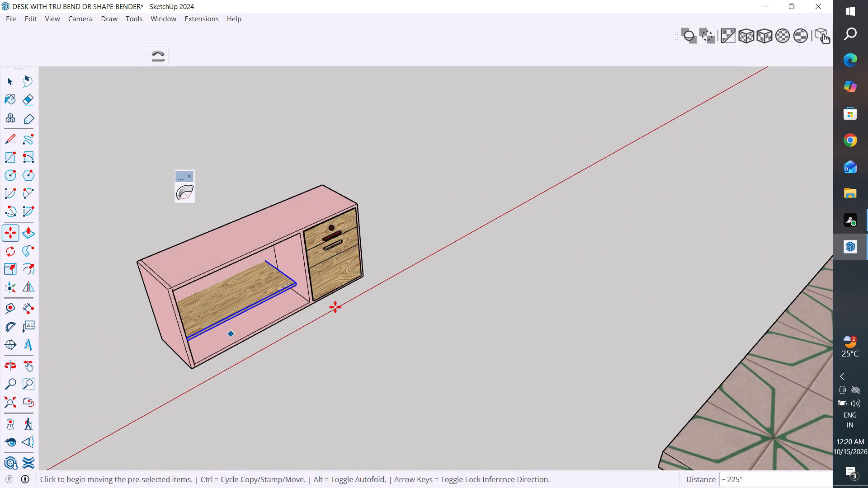
Move the copied shelf about 30" along the green axis, out in front of the pink unit.
middle_click_drag(331, 303, 458, 215)
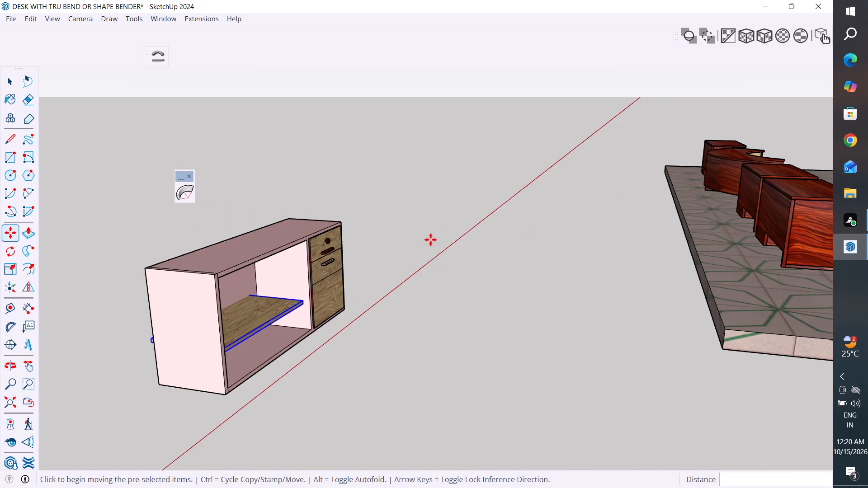
middle_click_drag(413, 250, 301, 286)
scroll(161, 328, "up", 4)
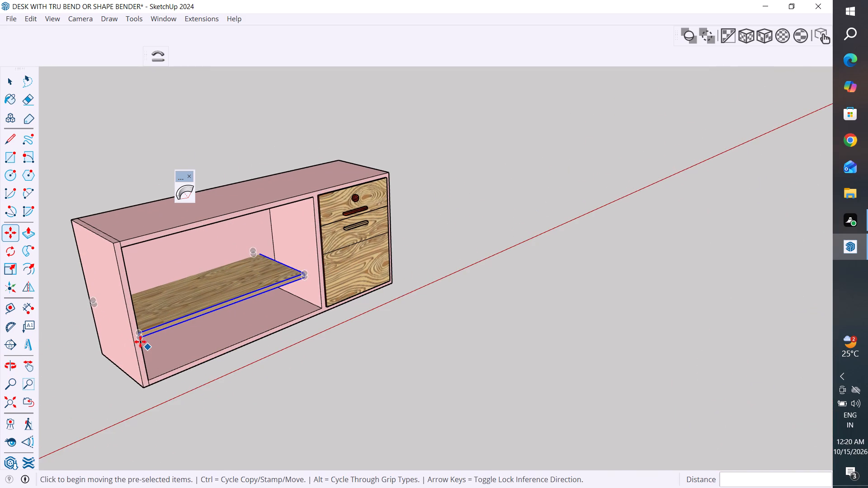
left_click(140, 339)
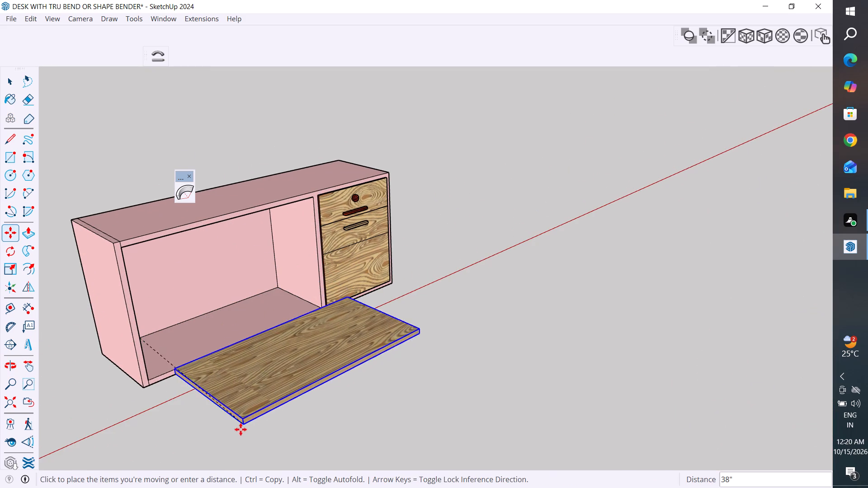
middle_click_drag(244, 424, 319, 313)
middle_click_drag(259, 272, 440, 341)
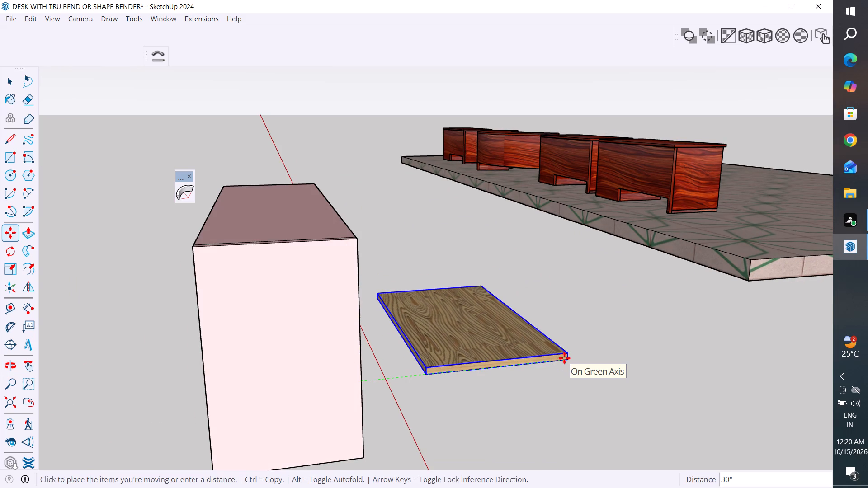
left_click(564, 358)
Lengthen the shelf by pulling its end face about 4" to the edge of the unit's divider with Push/Pull.
left_click(11, 85)
scroll(449, 300, "down", 3)
middle_click_drag(472, 313, 51, 405)
scroll(467, 286, "up", 4)
middle_click_drag(453, 319, 276, 324)
scroll(342, 281, "up", 9)
left_click(357, 263)
triple_click(357, 263)
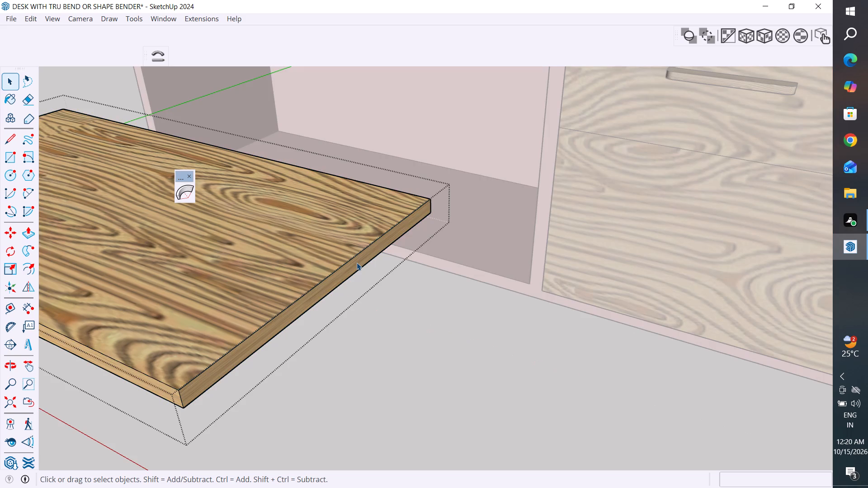
left_click(357, 263)
left_click(357, 263)
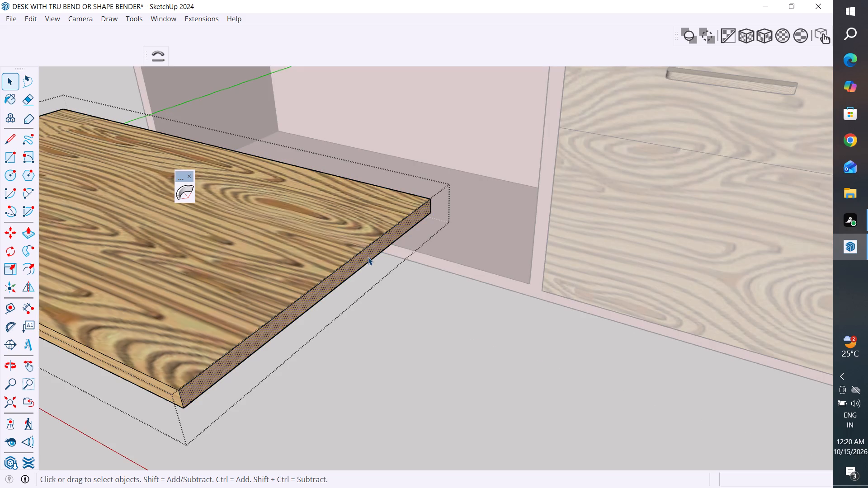
left_click(28, 232)
left_click(330, 286)
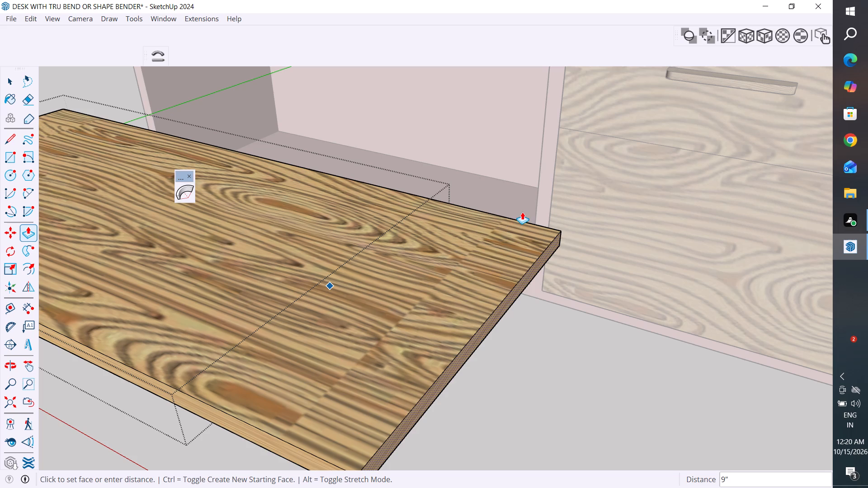
left_click(540, 178)
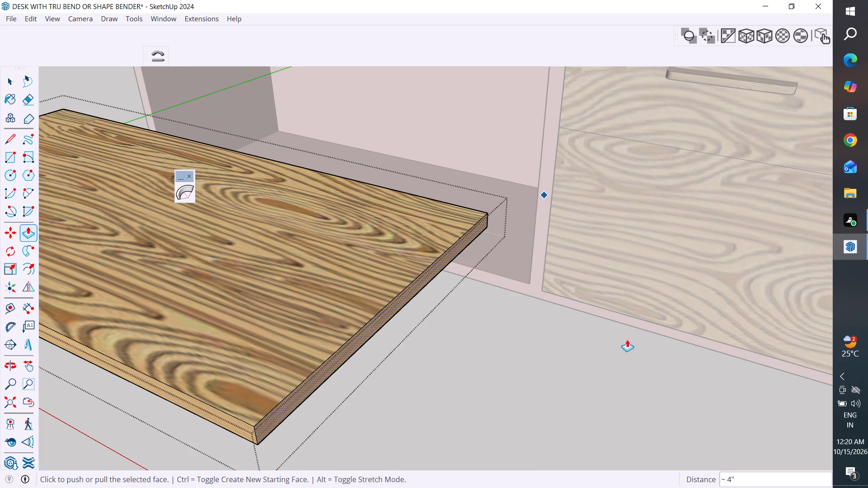
scroll(647, 368, "down", 6)
middle_click_drag(634, 386, 676, 441)
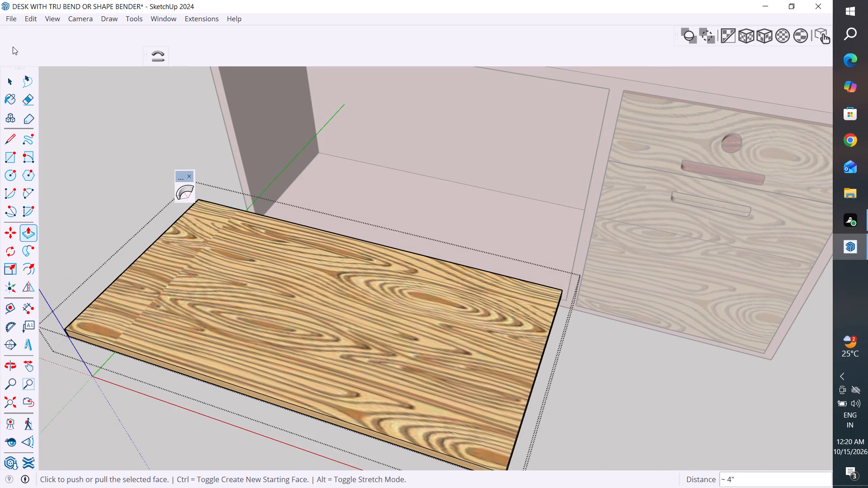
left_click(13, 86)
left_click(128, 176)
Move the lengthened shelf about 30" back into the large compartment, with its front corner on the opening's side edge.
scroll(337, 334, "down", 5)
middle_click_drag(354, 339, 542, 237)
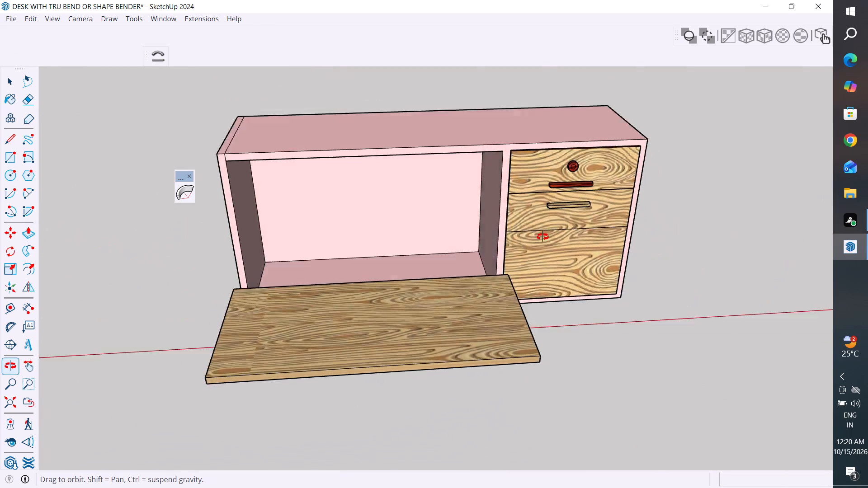
middle_click_drag(542, 237, 655, 235)
scroll(448, 361, "up", 3)
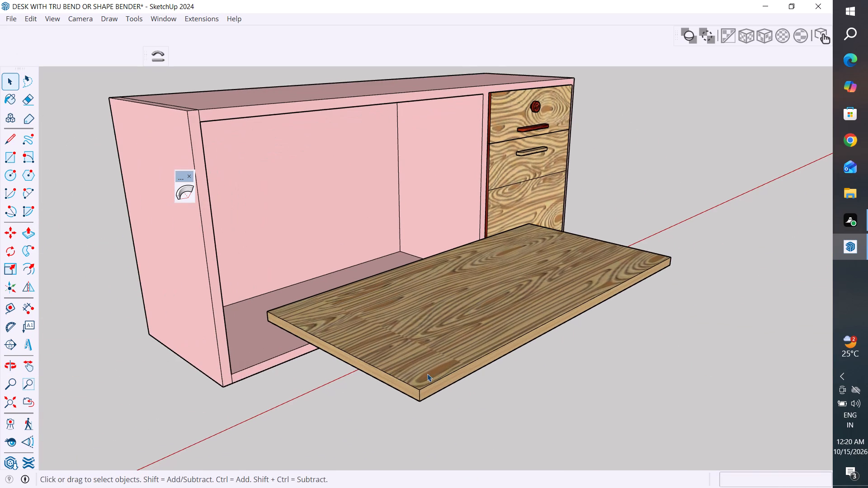
key("m")
left_click(419, 387)
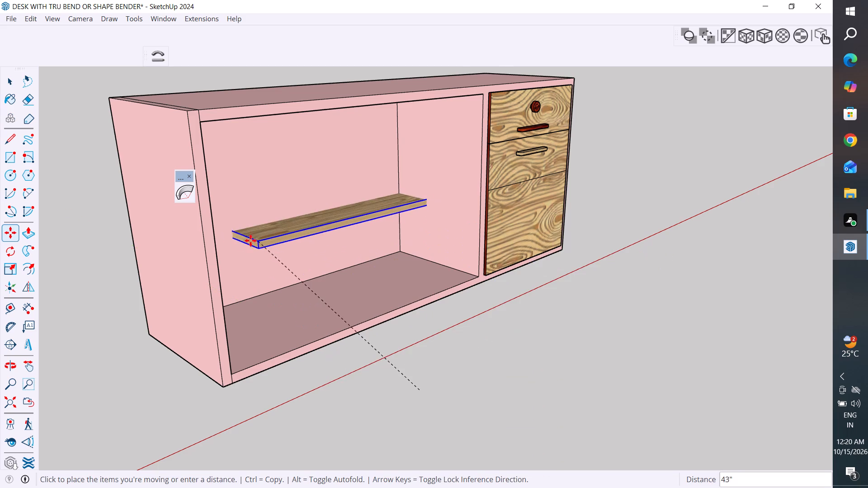
left_click(216, 246)
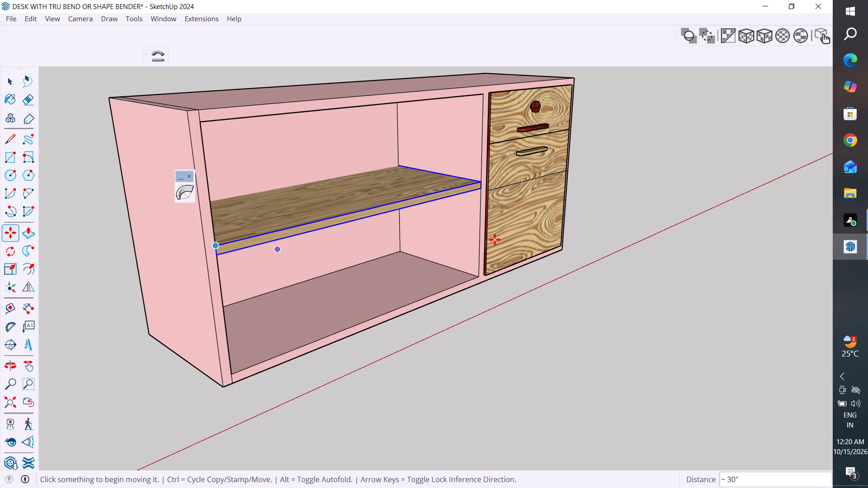
Lower the shelf slightly so its bottom front corner sits at the midpoint of the divider's front edge.
middle_click_drag(495, 239, 277, 271)
scroll(465, 197, "up", 3)
middle_click_drag(513, 178, 506, 206)
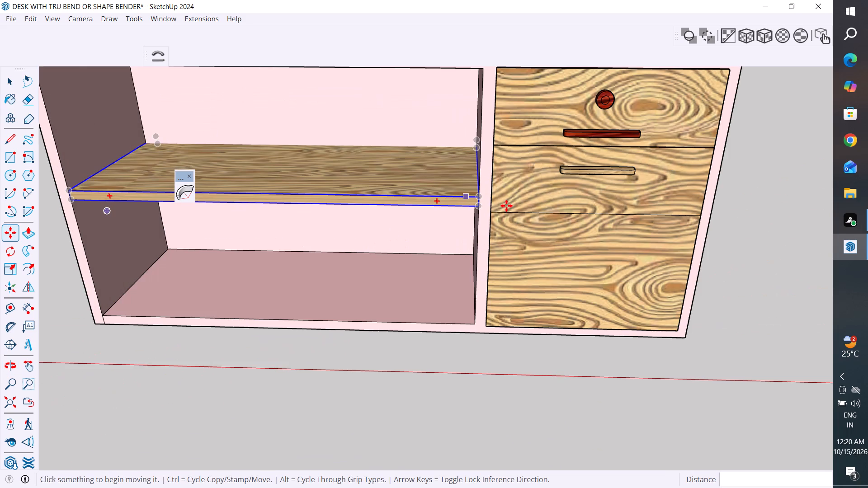
middle_click_drag(506, 206, 518, 74)
scroll(443, 191, "up", 7)
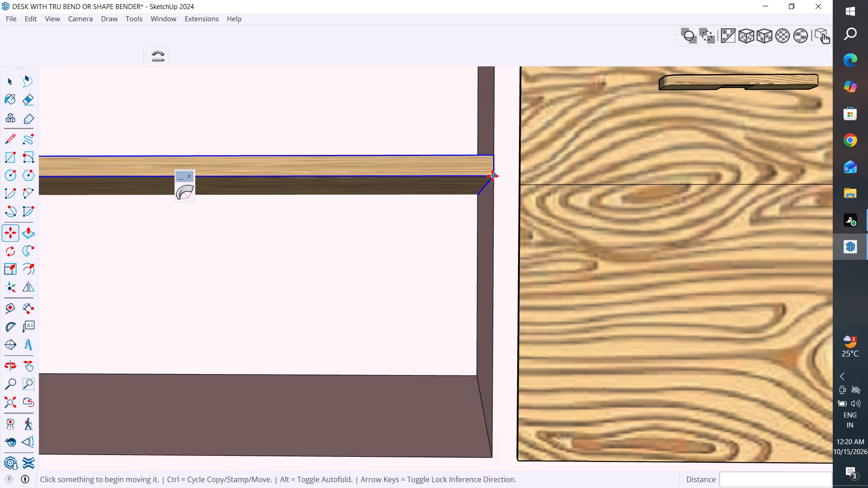
left_click(494, 177)
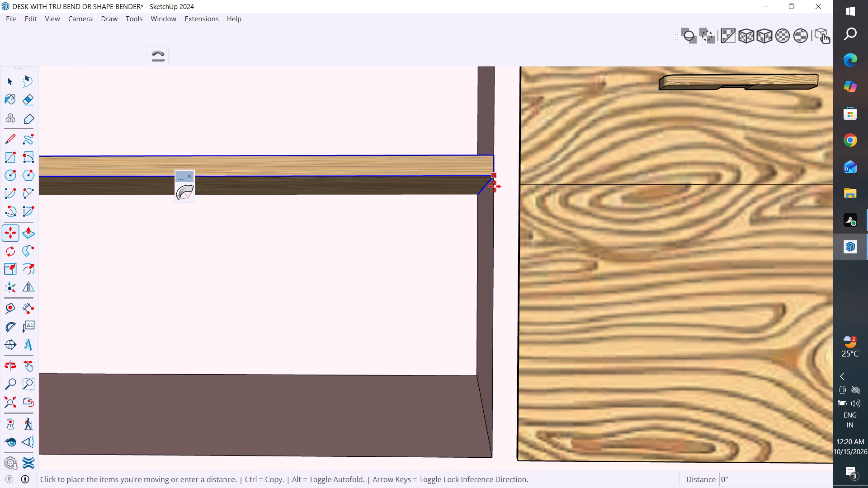
left_click(494, 186)
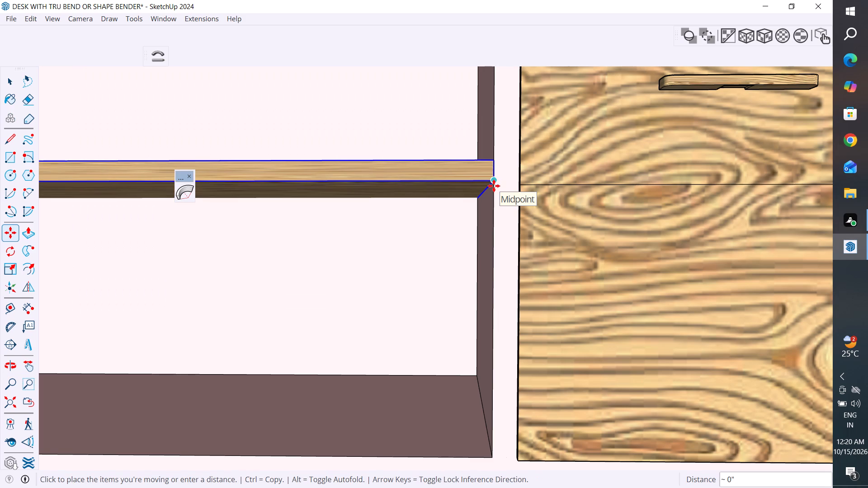
Examine the shelf and drawer fronts in the pink unit from the front, above and the side.
scroll(555, 305, "down", 17)
middle_click_drag(521, 329, 555, 305)
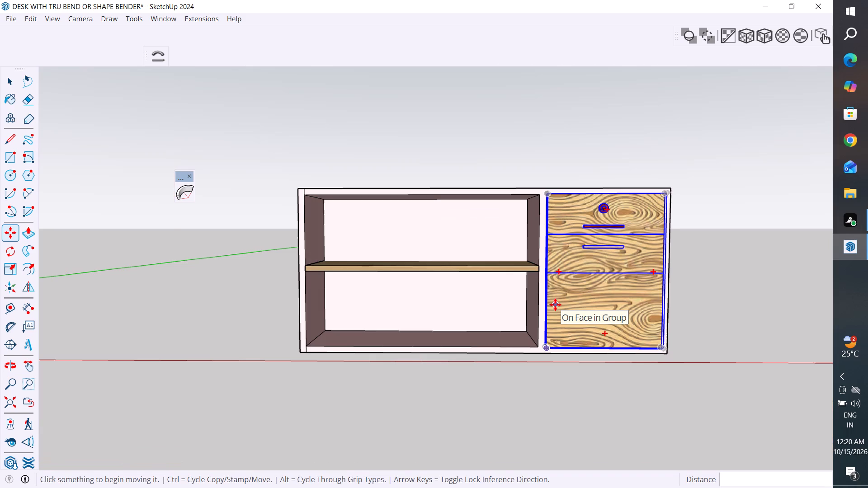
middle_click_drag(555, 305, 568, 449)
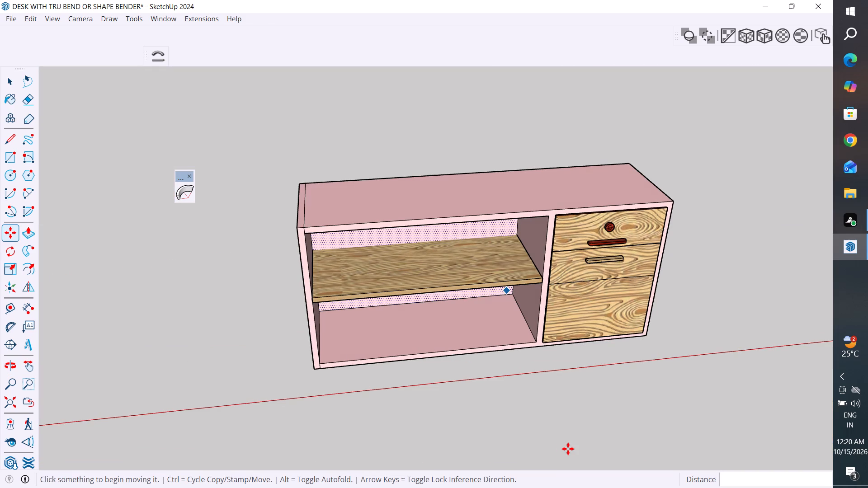
left_click(13, 79)
left_click(116, 178)
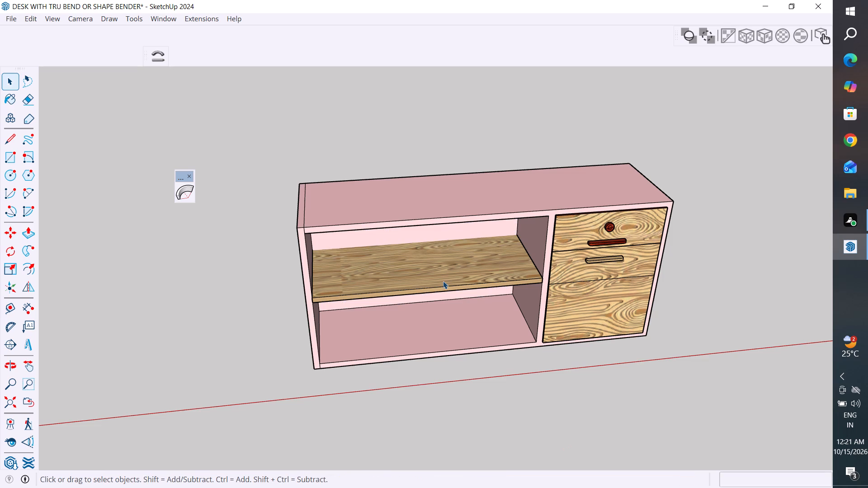
middle_click_drag(490, 262, 443, 281)
middle_click_drag(443, 281, 616, 235)
left_click(624, 375)
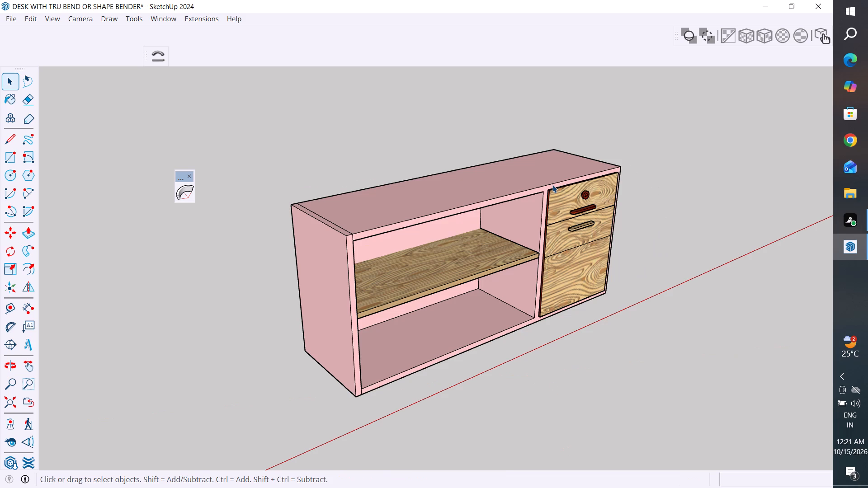
Examine the pink unit's shelf, compartments and drawer fronts from the front and from slightly above.
scroll(550, 187, "up", 3)
middle_click_drag(528, 326, 518, 300)
middle_click_drag(518, 300, 513, 281)
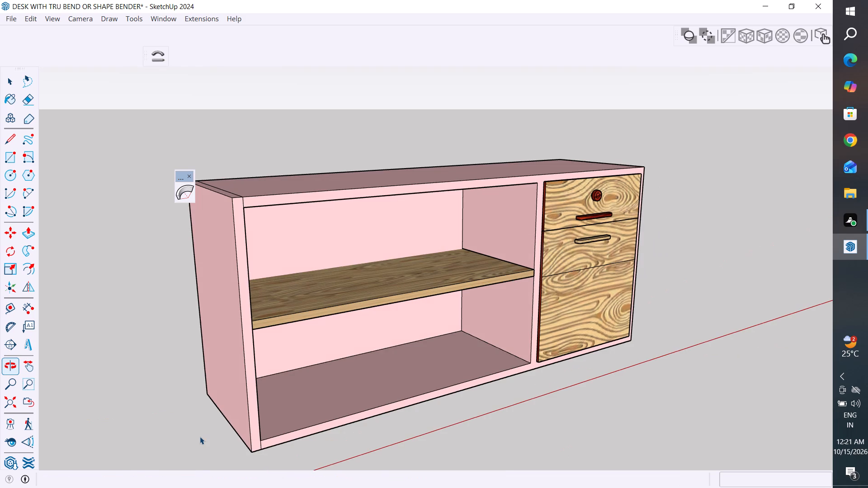
scroll(200, 436, "up", 2)
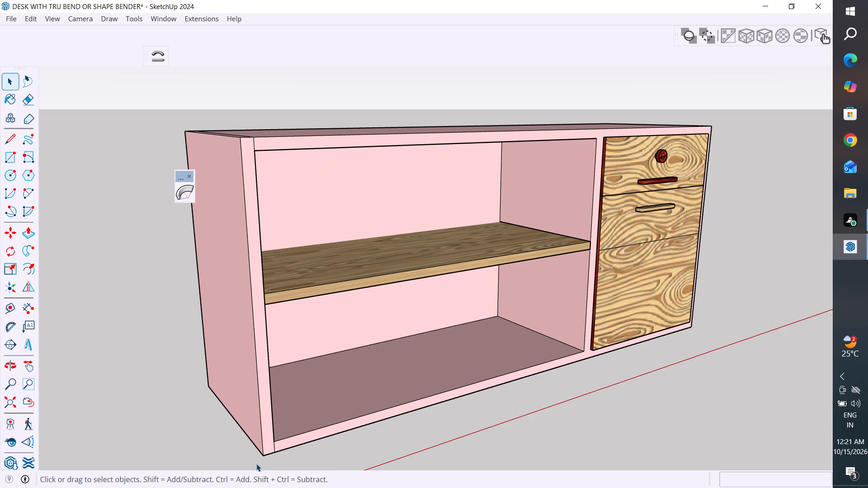
middle_click_drag(533, 343, 525, 358)
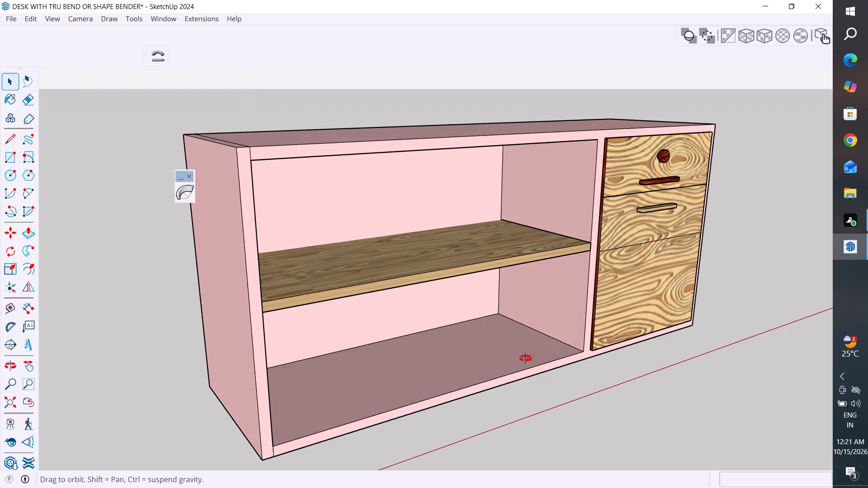
middle_click_drag(525, 358, 510, 392)
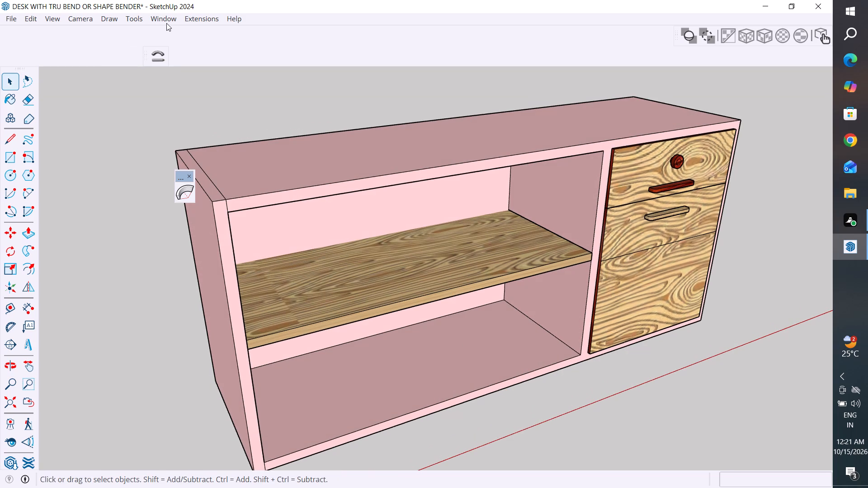
Show the Default Tray and switch its materials to the Wood collection.
left_click(188, 19)
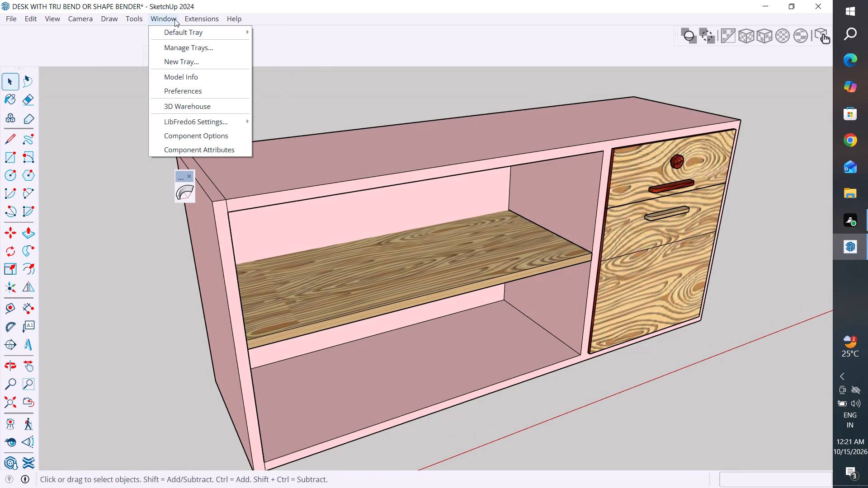
left_click(191, 33)
left_click(292, 36)
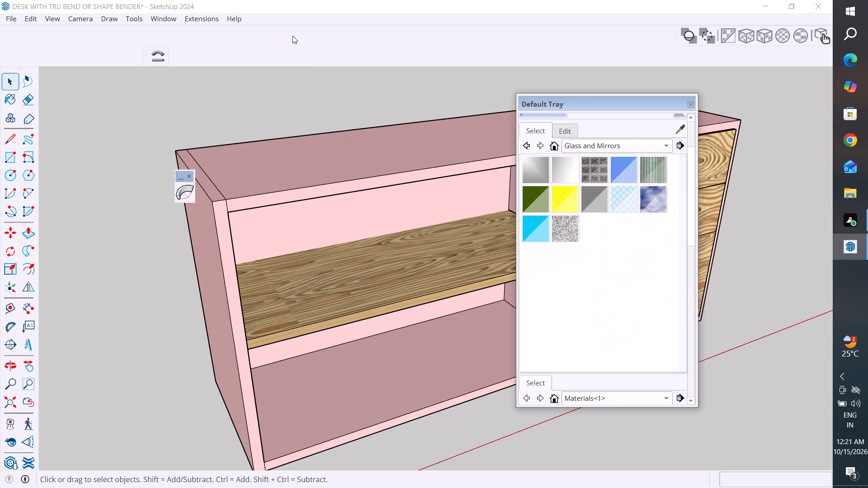
left_click(614, 145)
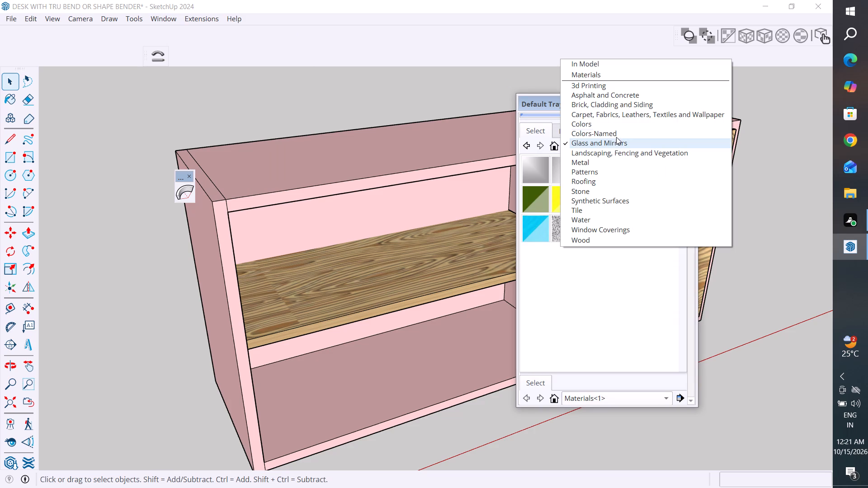
left_click(609, 240)
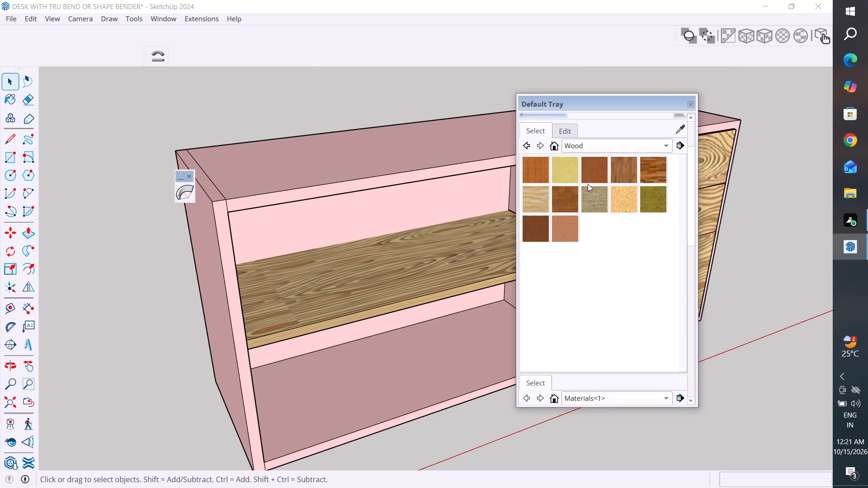
Load the image "glossy wood texture 2" from the inner SKETCH UP REFARENCDE folder as the texture of the current blue material.
left_click(569, 132)
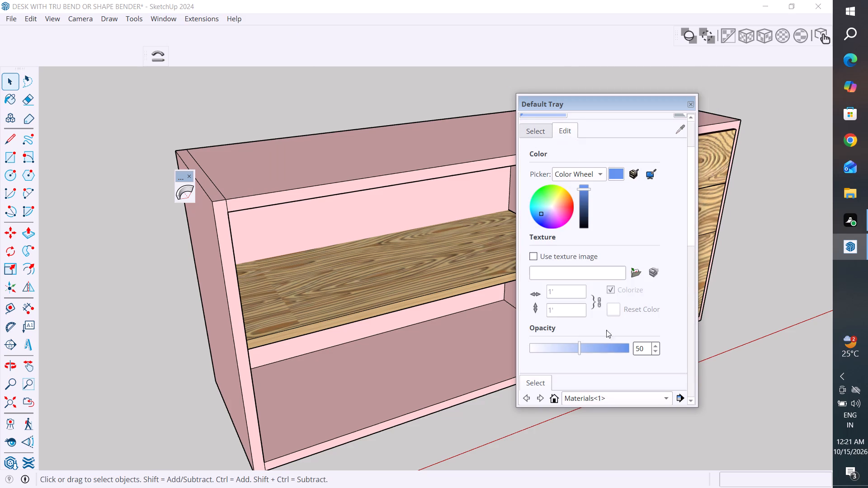
left_click(637, 278)
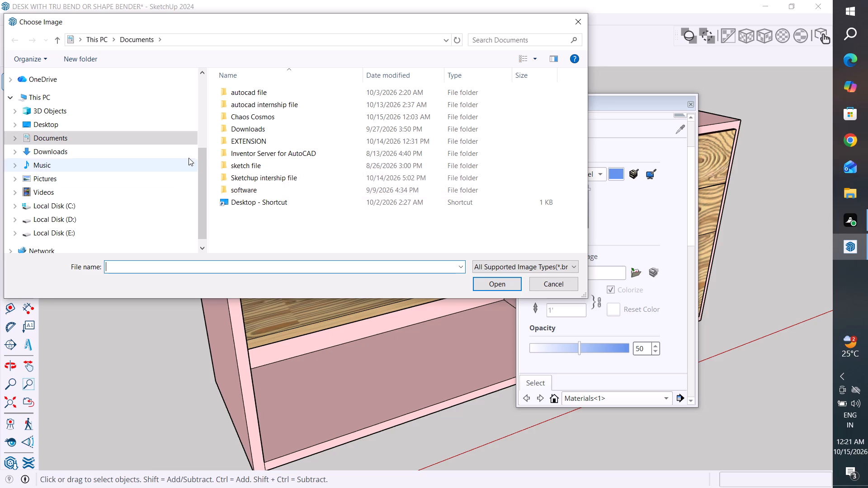
left_click_drag(316, 20, 578, 258)
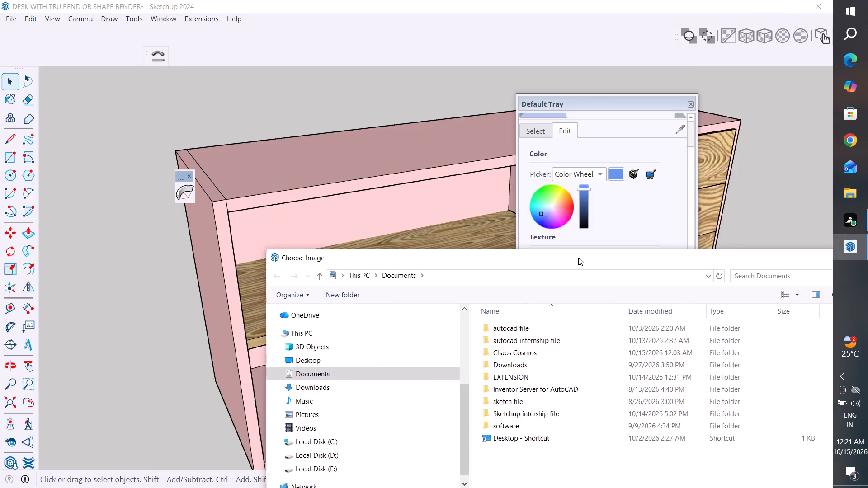
left_click_drag(578, 258, 548, 137)
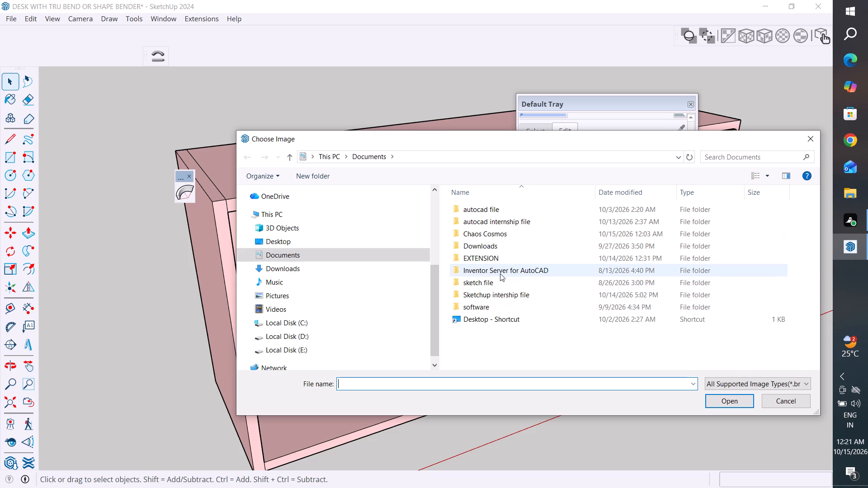
double_click(317, 254)
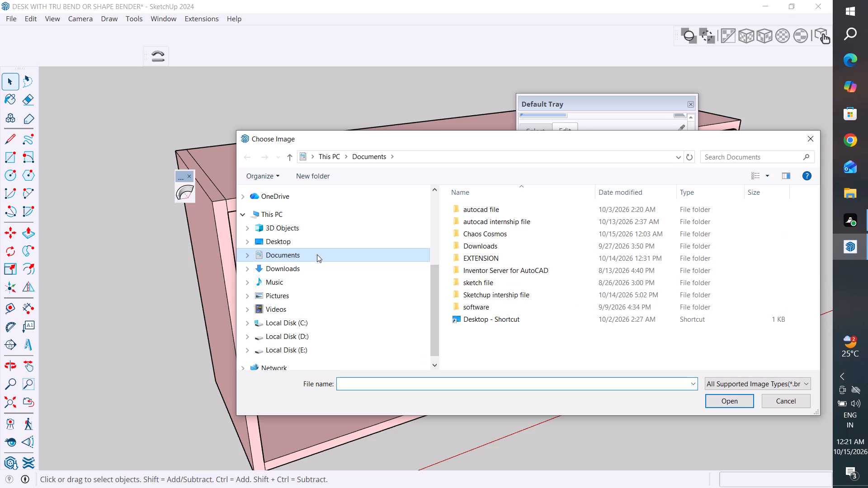
double_click(318, 265)
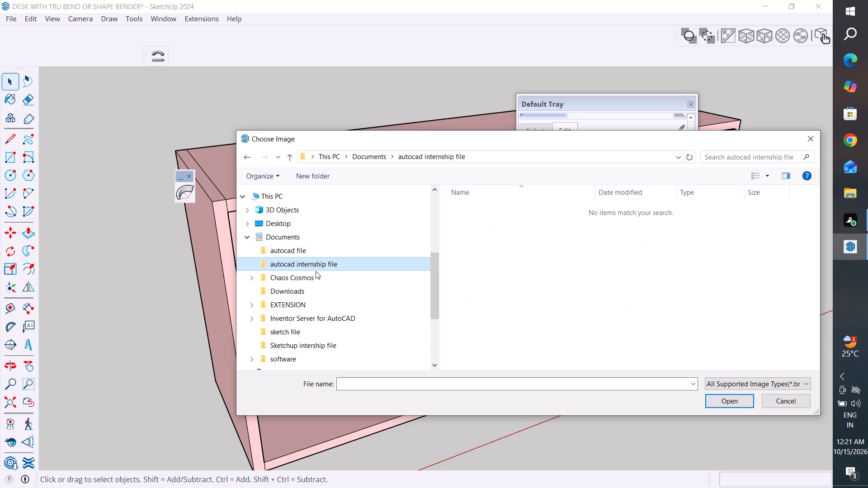
scroll(310, 328, "down", 2)
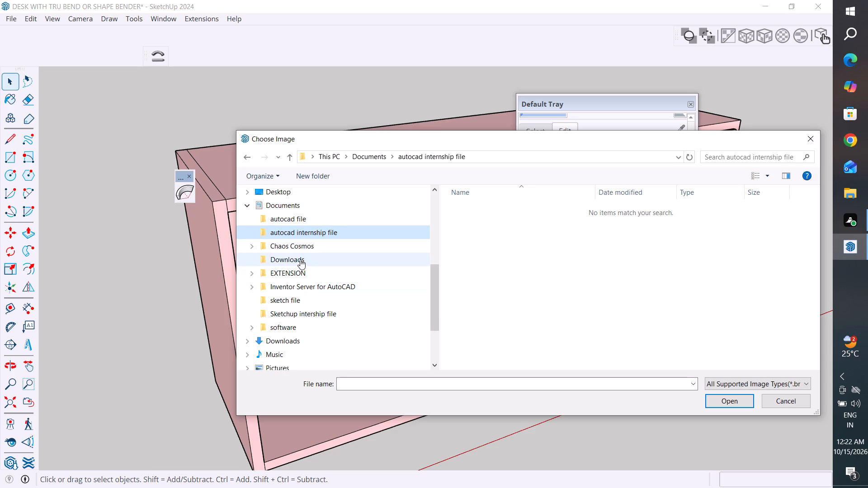
left_click(300, 314)
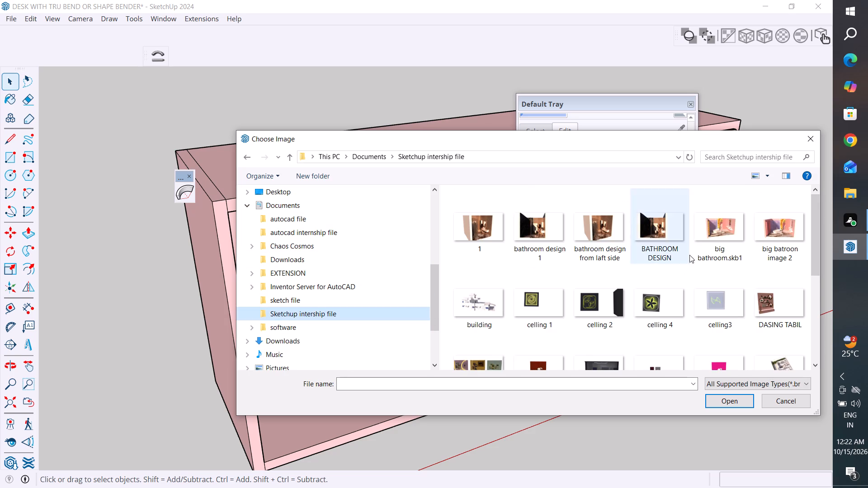
scroll(300, 261, "up", 6)
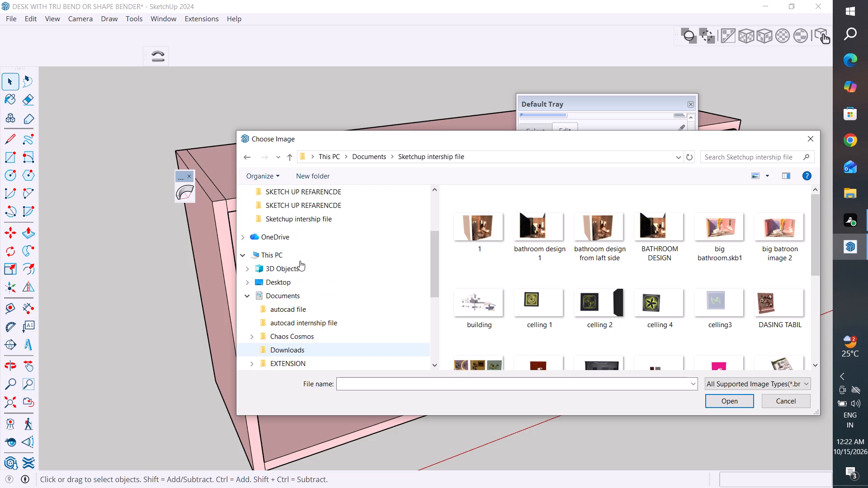
scroll(300, 261, "up", 3)
left_click(320, 250)
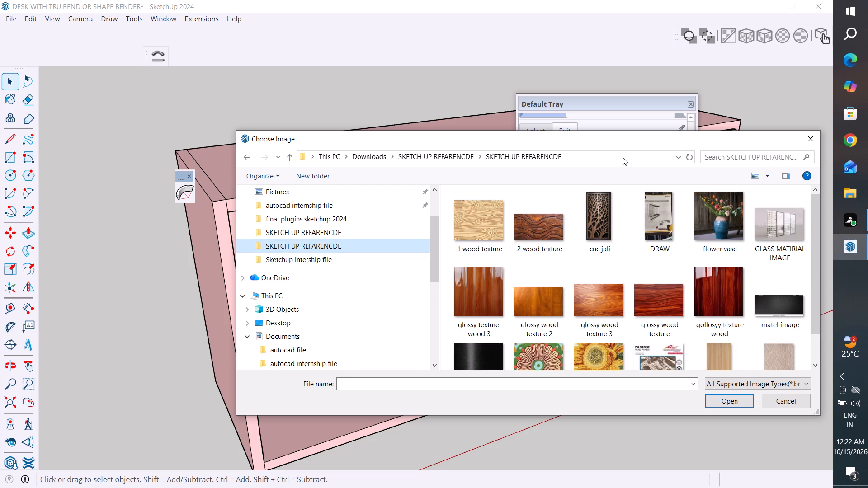
left_click_drag(636, 148, 510, 60)
left_click_drag(632, 140, 613, 130)
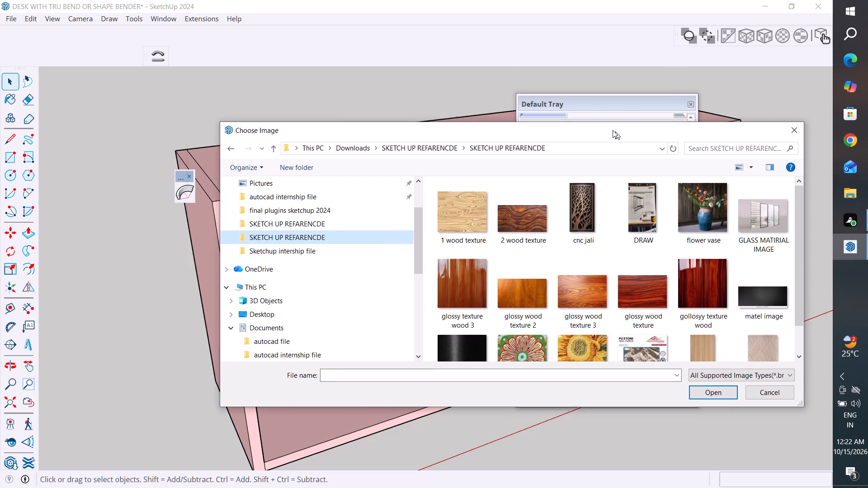
left_click_drag(613, 130, 446, 30)
left_click(355, 197)
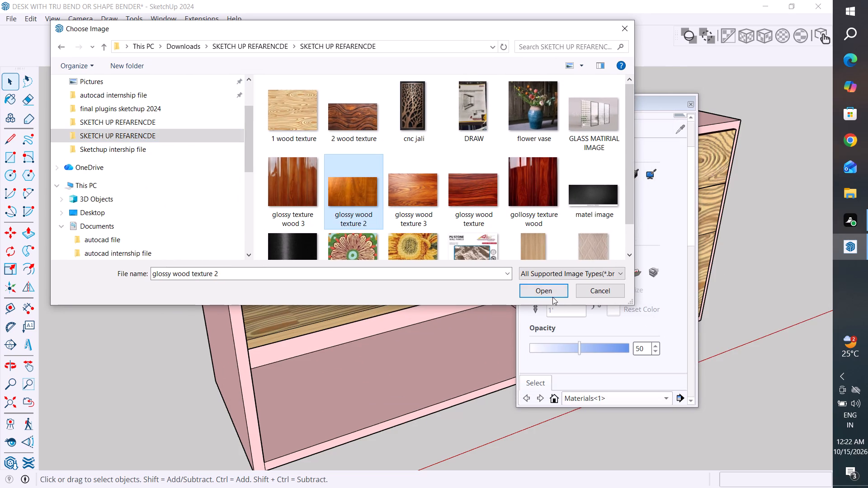
left_click(553, 287)
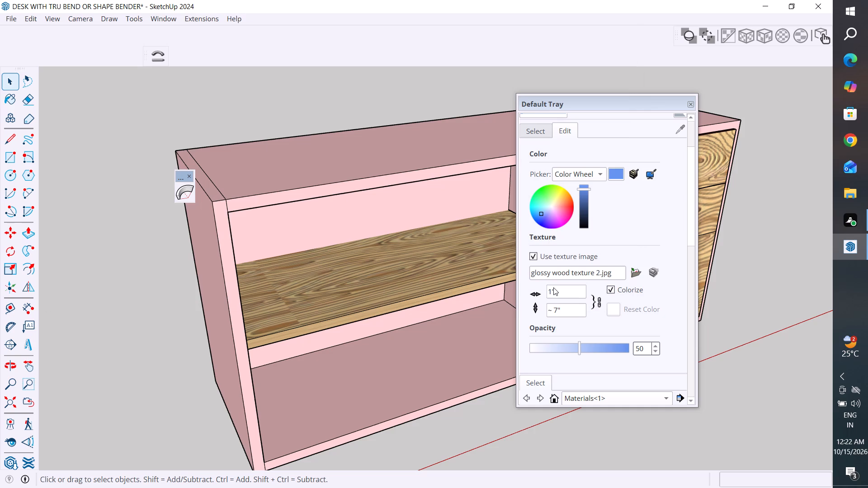
Sample the pink material from the unit's top face and give it the texture image "glossy wood texture 2".
left_click(541, 130)
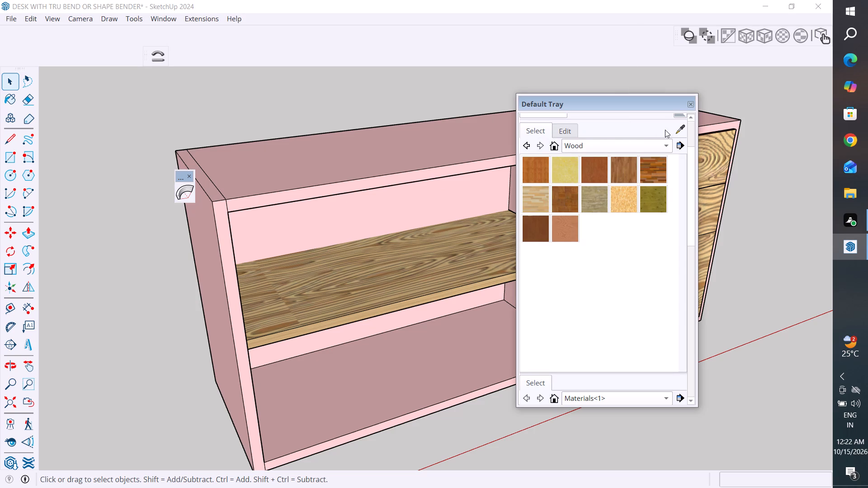
left_click(682, 130)
left_click(444, 149)
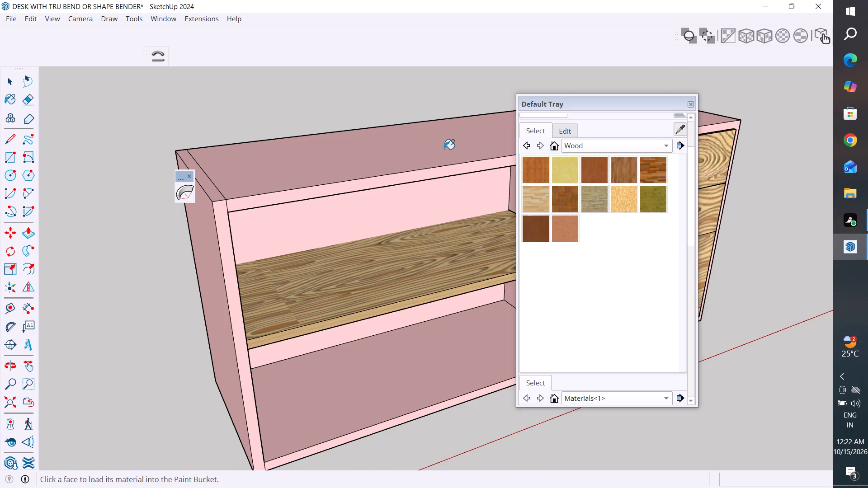
scroll(564, 275, "up", 7)
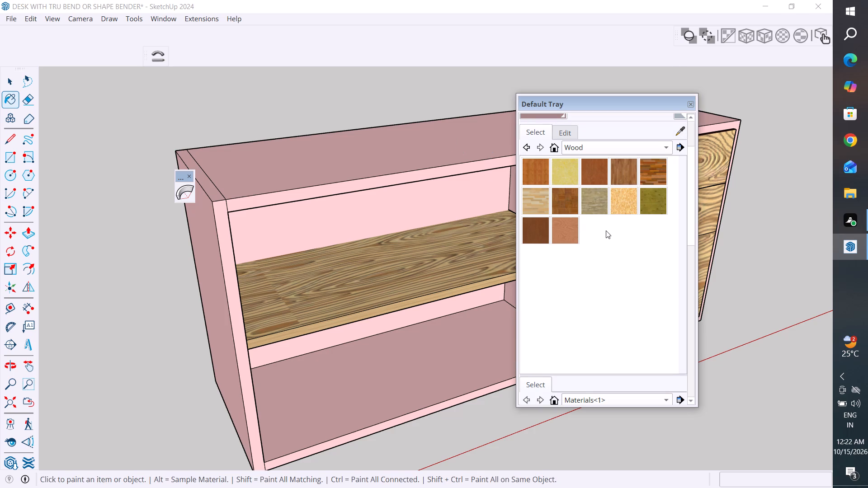
scroll(606, 230, "up", 1)
left_click(560, 127)
scroll(590, 286, "up", 4)
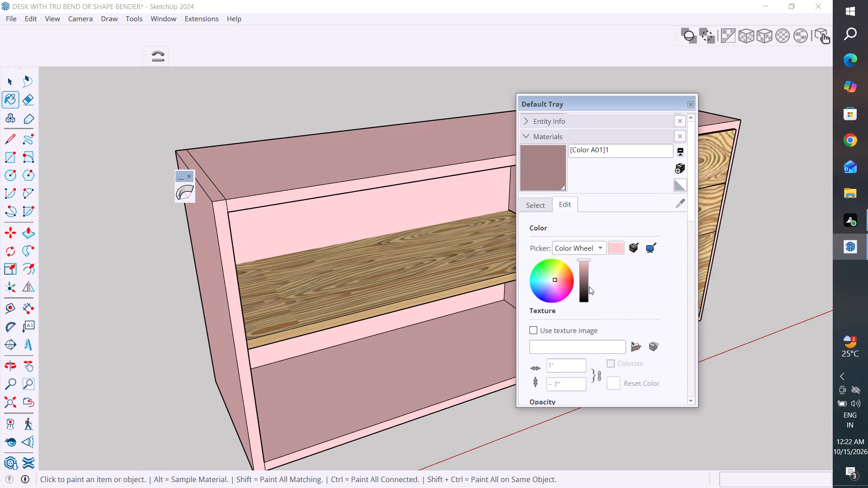
scroll(589, 286, "up", 3)
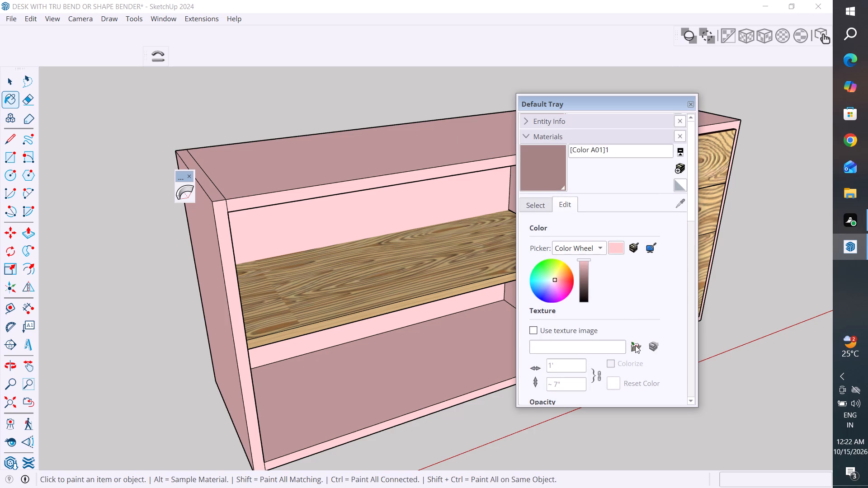
left_click(635, 345)
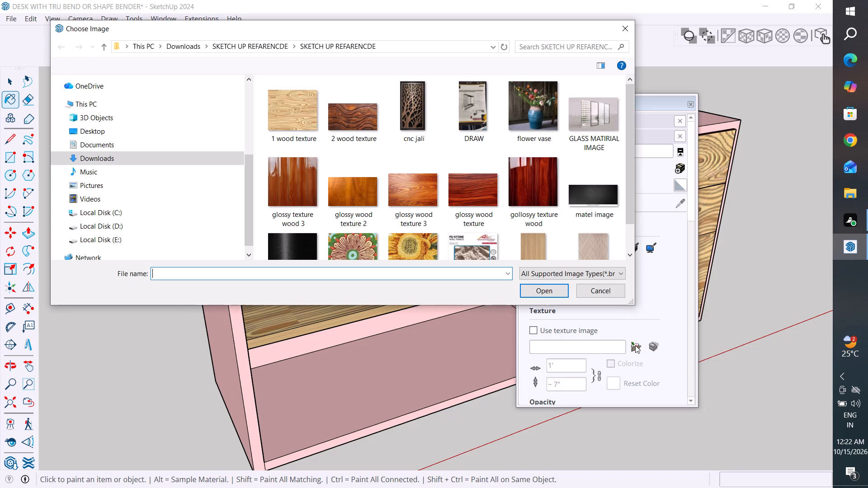
left_click(362, 195)
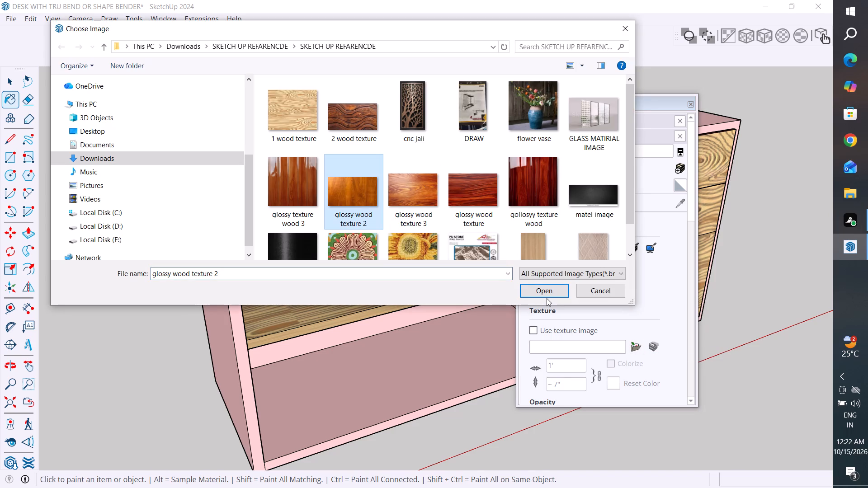
left_click(549, 290)
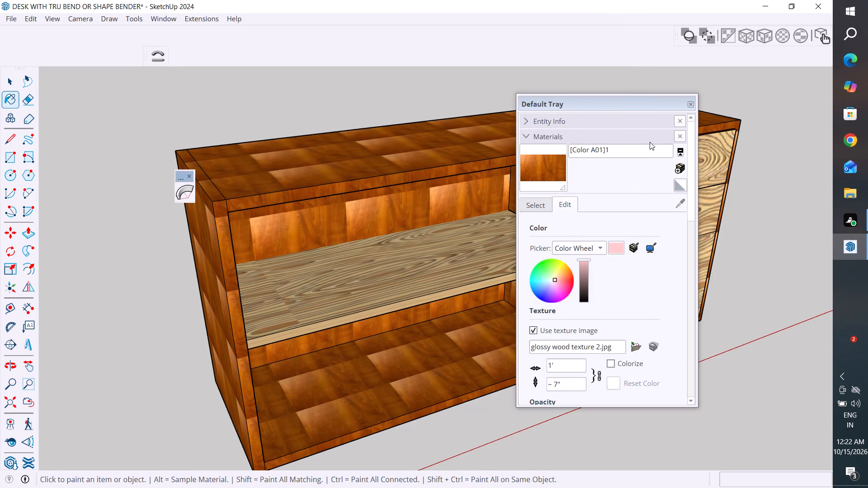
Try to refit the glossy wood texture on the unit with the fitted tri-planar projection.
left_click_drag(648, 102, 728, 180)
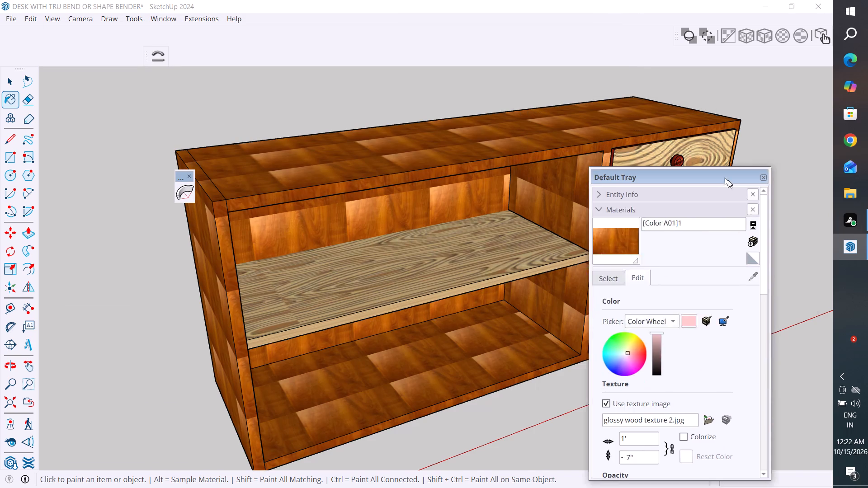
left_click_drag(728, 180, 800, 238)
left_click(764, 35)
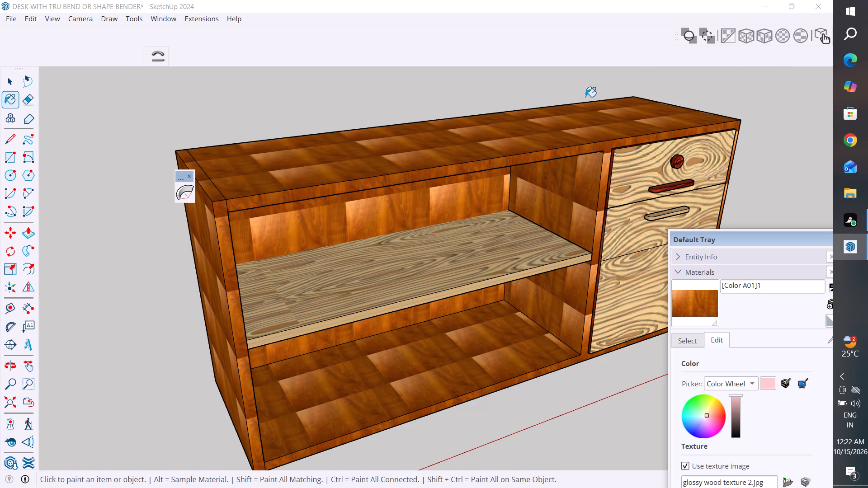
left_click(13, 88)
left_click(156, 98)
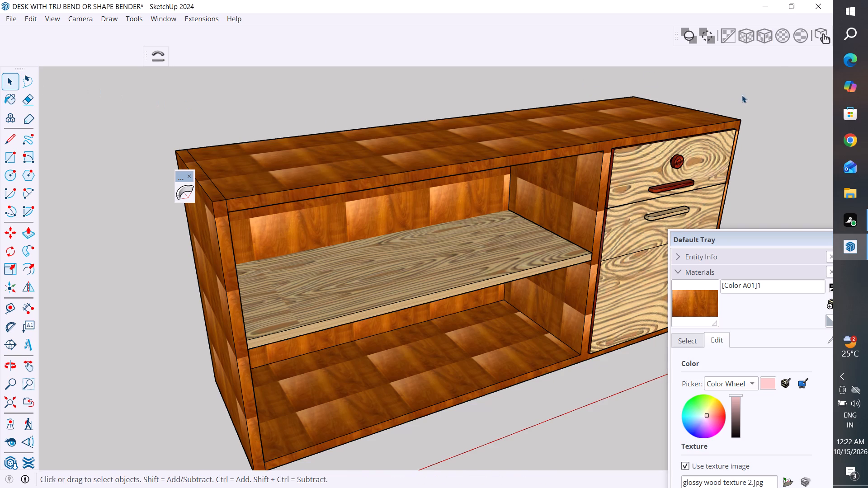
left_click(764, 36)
Fit the glossy wood texture to the unit's top face and open-shelf end panel with the fitted tri-planar projection.
middle_click_drag(593, 311, 536, 349)
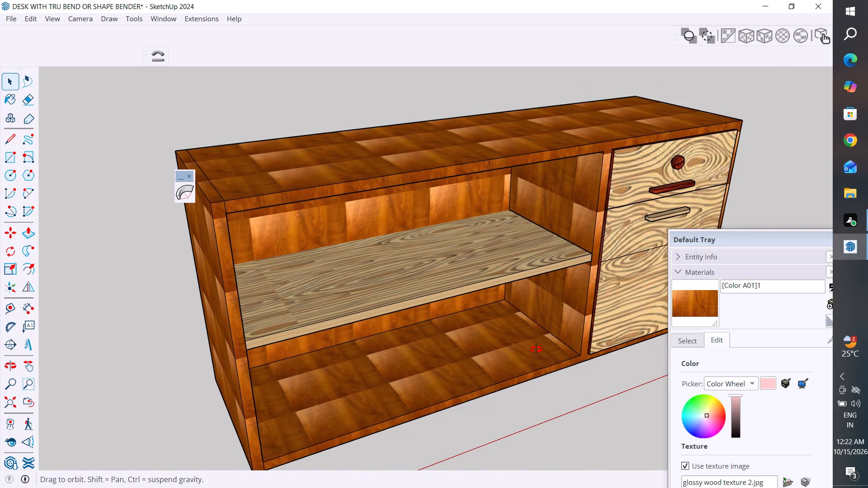
middle_click_drag(536, 349, 477, 470)
left_click(569, 209)
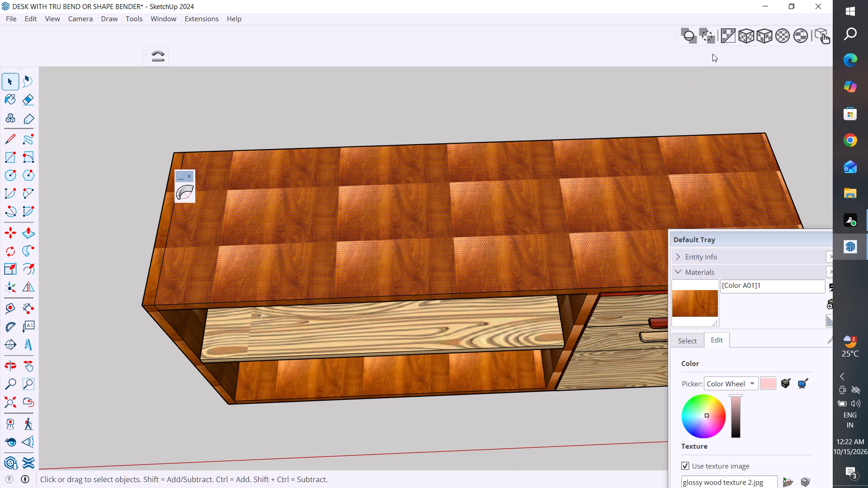
left_click(771, 38)
middle_click_drag(465, 334, 528, 145)
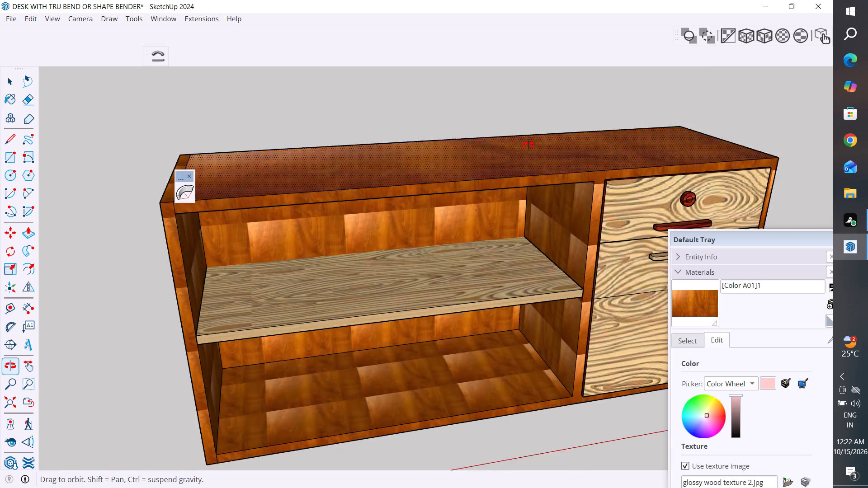
middle_click_drag(528, 145, 653, 189)
middle_click_drag(301, 318, 388, 270)
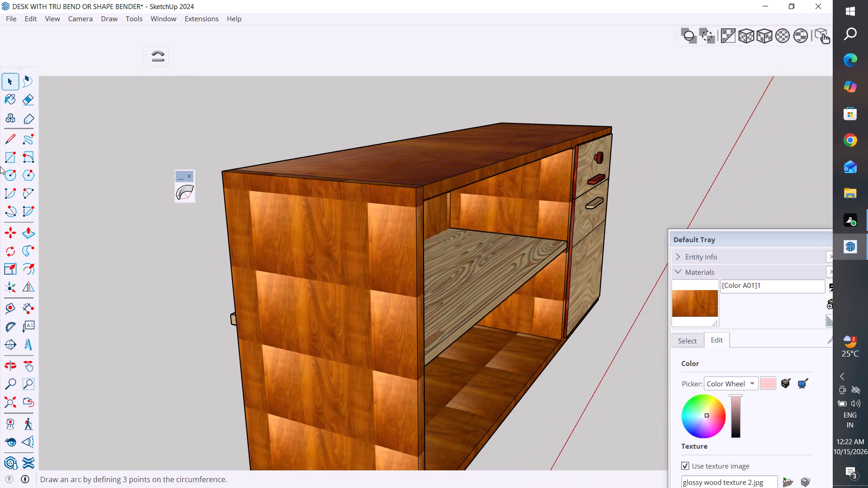
left_click(109, 112)
left_click(323, 311)
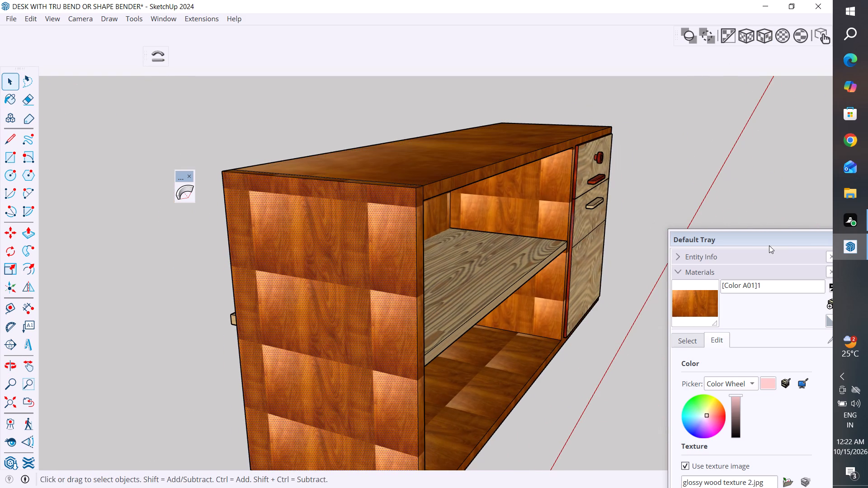
left_click(767, 37)
Fit the glossy wood texture to the open compartment's floor and the inner face of its end panel with the fitted tri-planar projection.
scroll(322, 324, "down", 6)
middle_click_drag(503, 317, 342, 343)
left_click(414, 334)
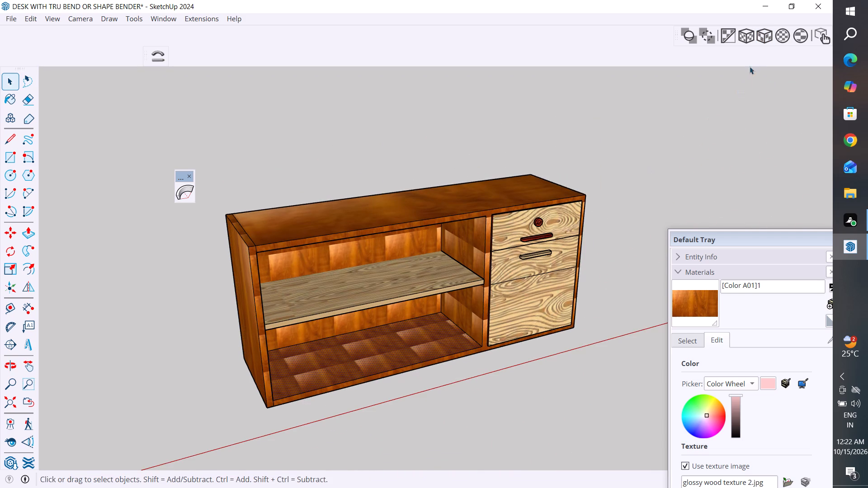
left_click(762, 38)
scroll(387, 284, "up", 3)
middle_click_drag(411, 210, 348, 109)
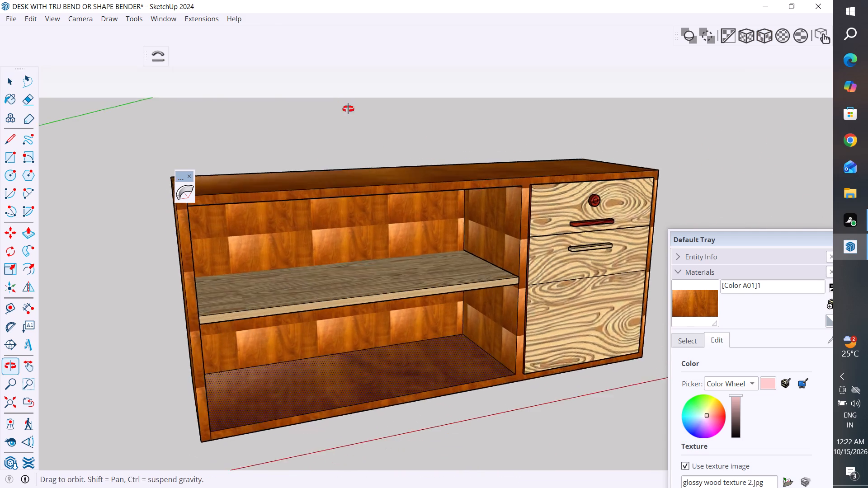
middle_click_drag(348, 109, 339, 94)
middle_click_drag(367, 216, 198, 237)
left_click(247, 233)
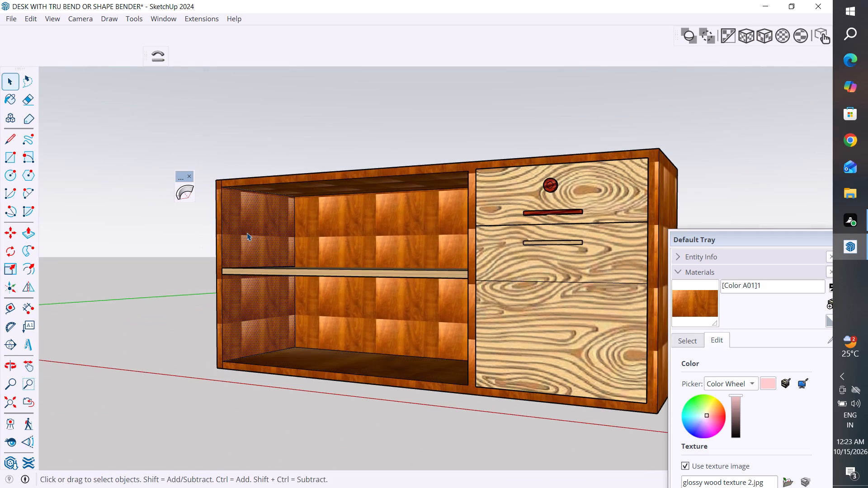
left_click(763, 36)
Fit the glossy wood texture to the open compartment's back face and the divider face beside the drawers with the fitted projection.
middle_click_drag(383, 357, 549, 357)
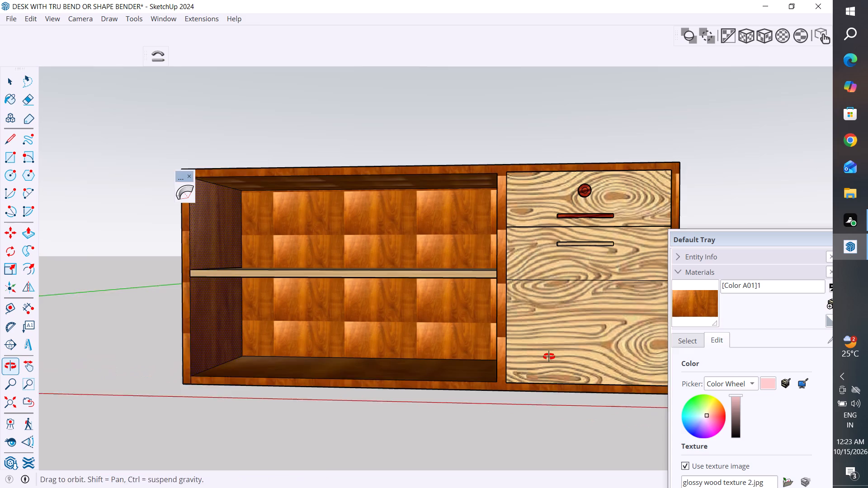
left_click(383, 313)
left_click(766, 39)
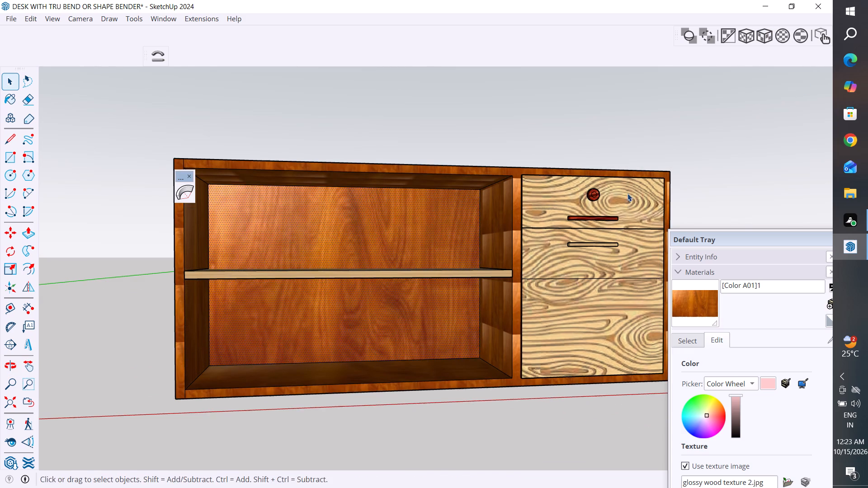
middle_click_drag(354, 350, 490, 365)
left_click(502, 329)
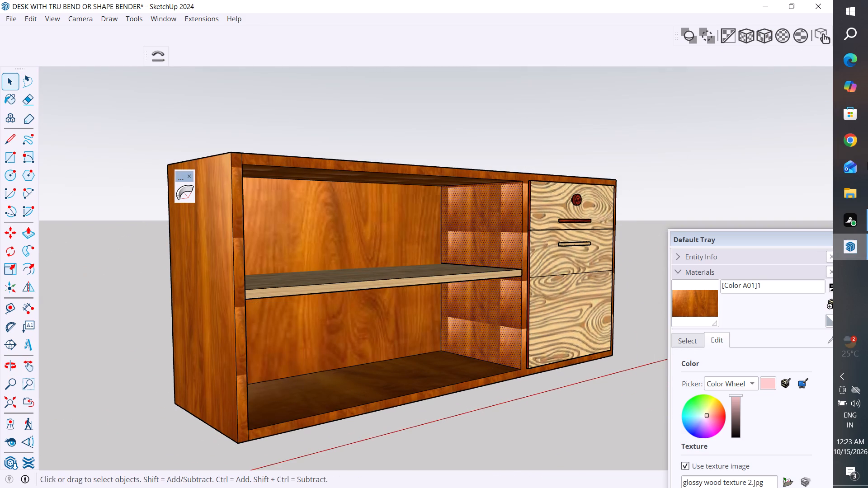
left_click(760, 37)
Fit the glossy wood texture to the underside of the unit with the fitted tri-planar projection.
scroll(476, 389, "down", 3)
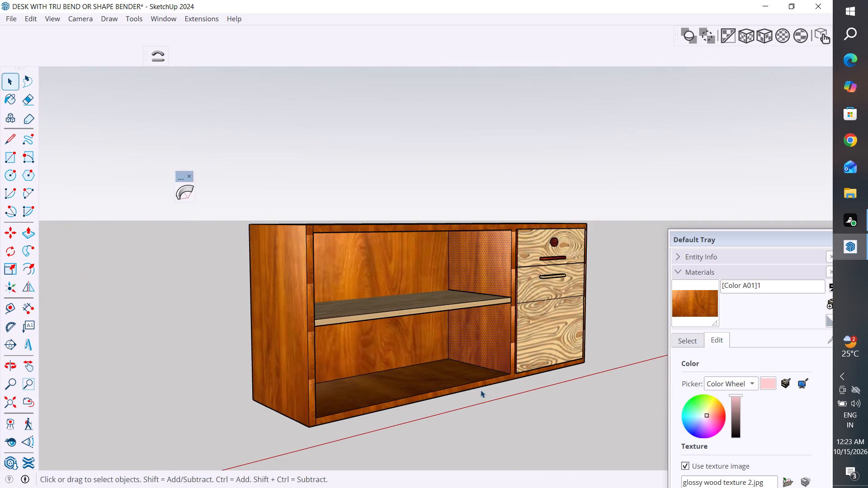
middle_click_drag(500, 386, 452, 167)
middle_click_drag(384, 318, 395, 275)
left_click(398, 323)
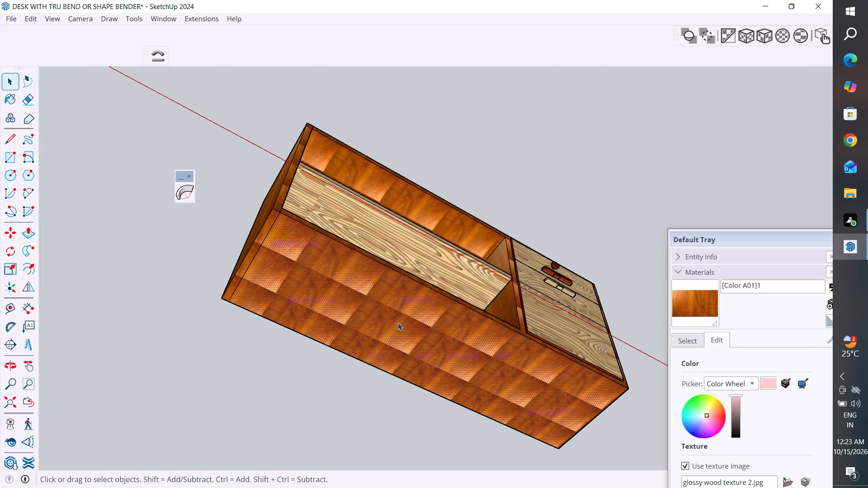
left_click(765, 40)
middle_click_drag(499, 383, 430, 449)
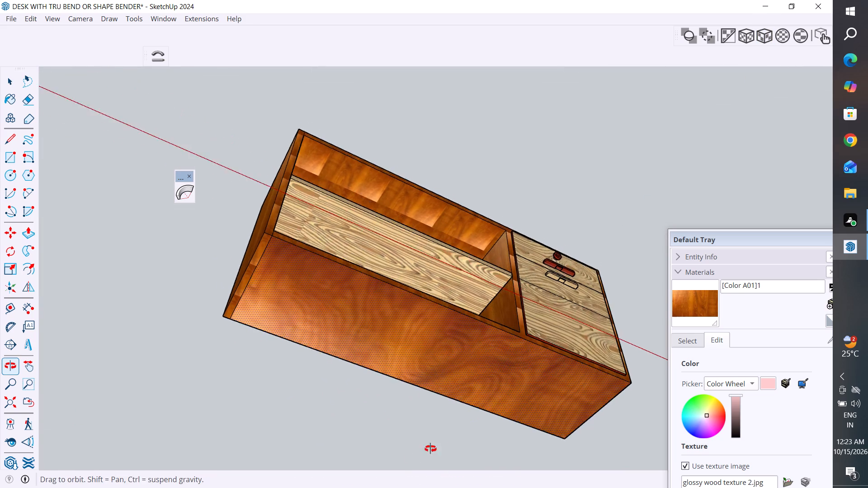
middle_click_drag(430, 449, 566, 441)
scroll(299, 221, "up", 8)
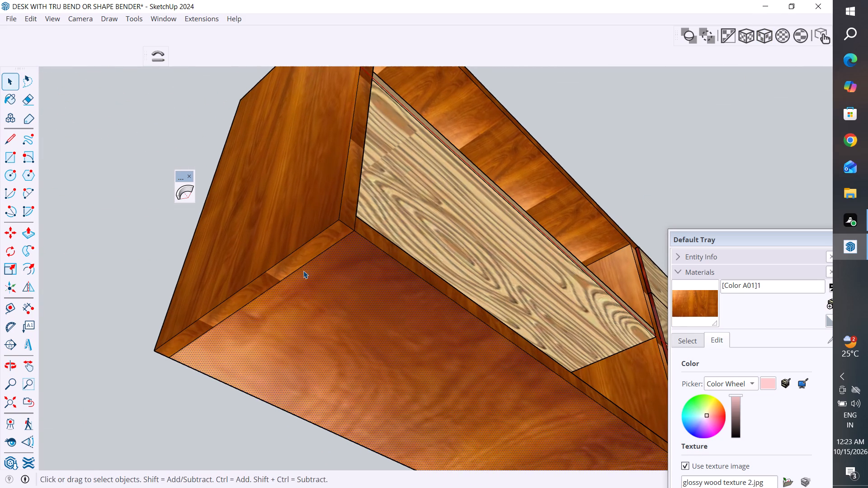
left_click(304, 255)
Fit the glossy wood texture to the outer drawer-side end and the outer rear face with the fitted tri-planar projection.
scroll(476, 292, "down", 4)
middle_click_drag(497, 276, 330, 486)
middle_click_drag(496, 269, 396, 444)
scroll(216, 236, "down", 5)
middle_click_drag(450, 317, 559, 235)
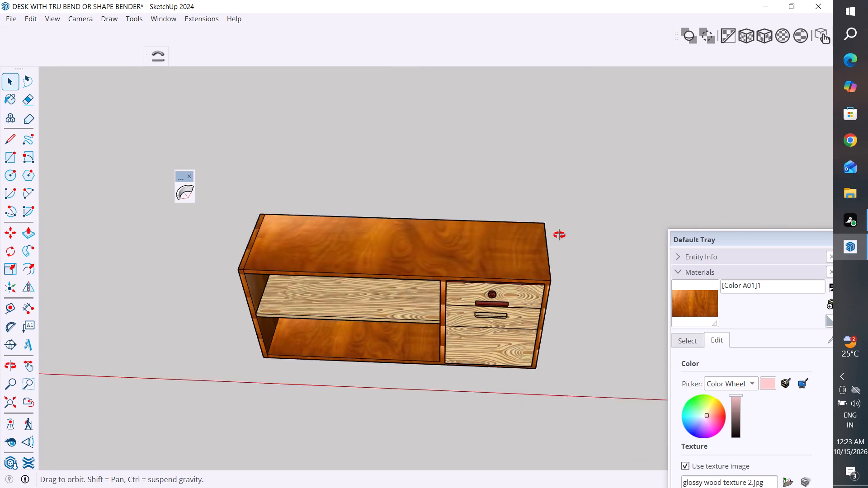
middle_click_drag(559, 235, 172, 217)
left_click(459, 306)
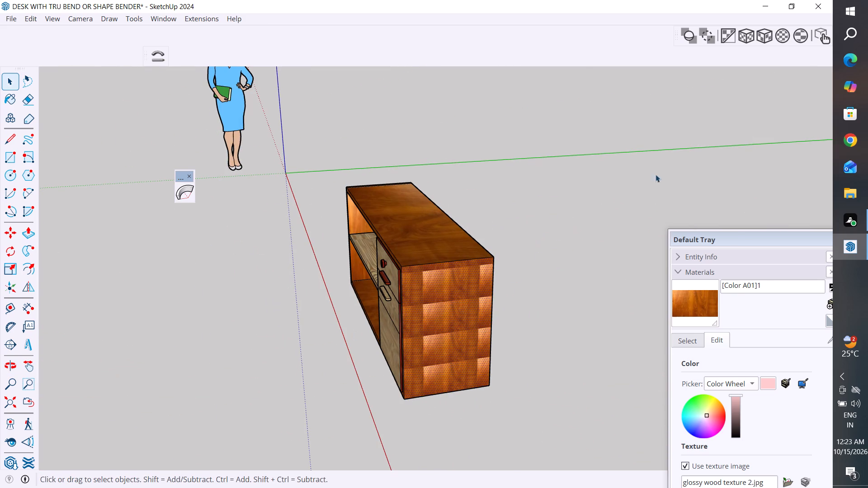
left_click(767, 40)
middle_click_drag(517, 338, 141, 330)
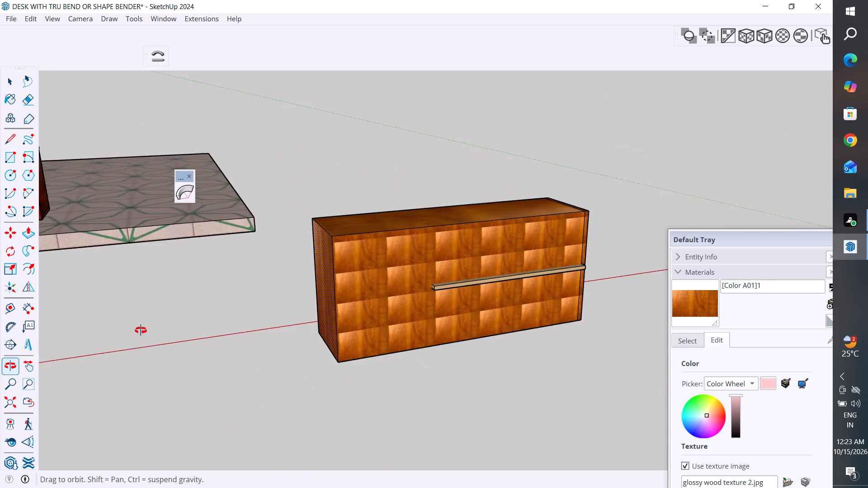
middle_click_drag(141, 330, 225, 315)
left_click(405, 312)
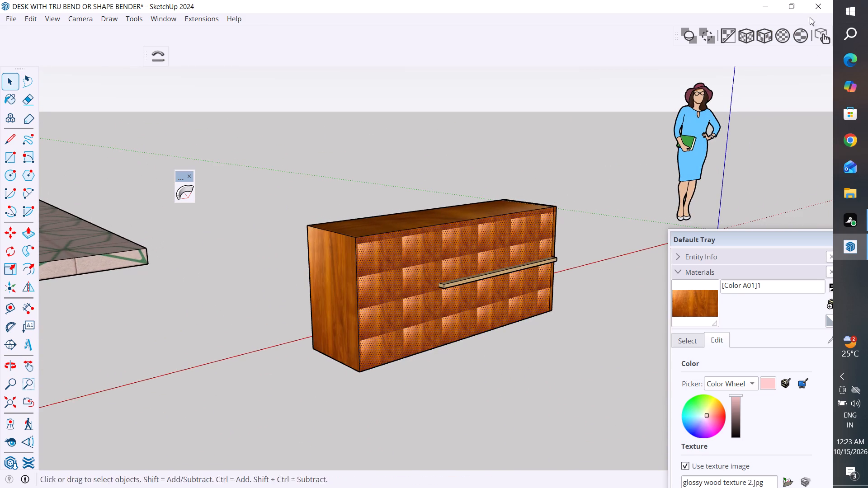
left_click(764, 38)
left_click(572, 326)
Fit the glossy wood texture to the unit's narrow front frame face with the fitted tri-planar projection.
middle_click_drag(592, 268, 269, 272)
middle_click_drag(541, 295, 69, 333)
scroll(475, 311, "up", 3)
scroll(483, 250, "up", 2)
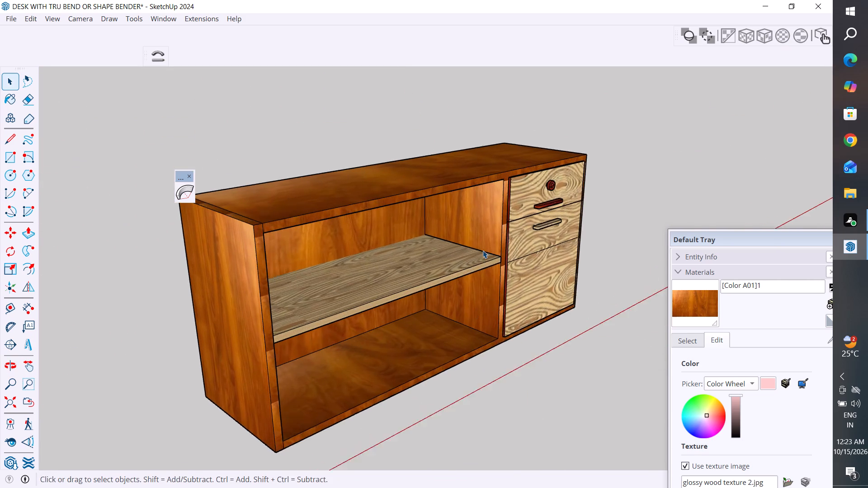
scroll(483, 250, "up", 4)
scroll(519, 240, "up", 4)
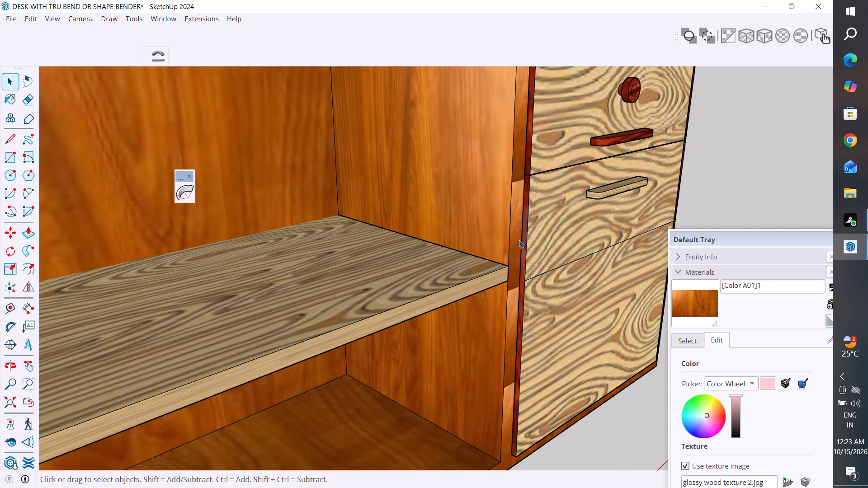
left_click(514, 224)
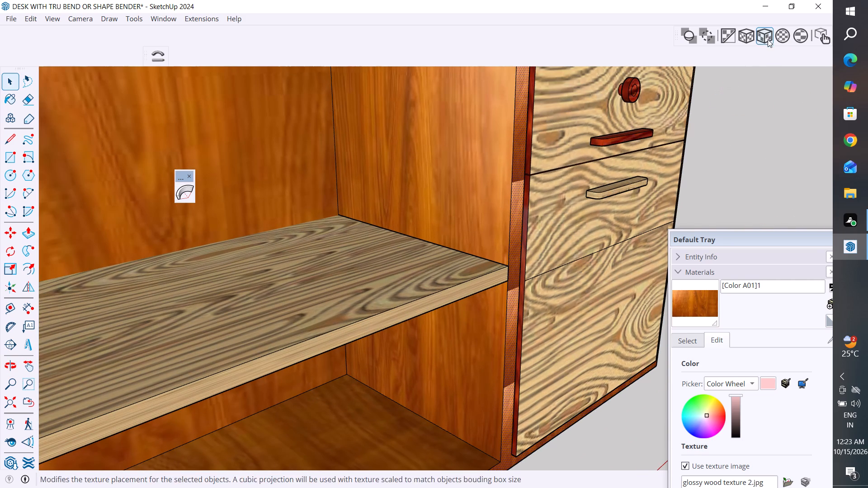
left_click(766, 37)
Inside the lower drawer front's group, fit the red wood texture to its narrow side edge with the fitted tri-planar projection, and leave the group.
scroll(703, 231, "down", 8)
scroll(559, 255, "down", 5)
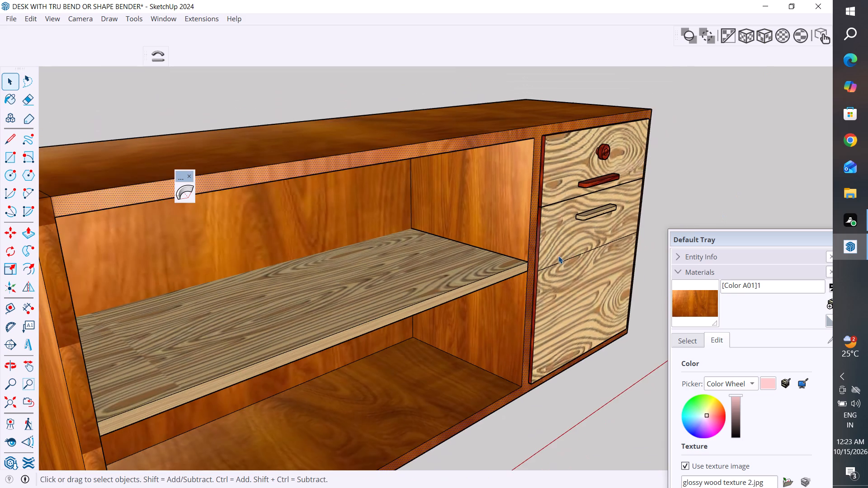
scroll(514, 325, "up", 8)
middle_click_drag(550, 348, 561, 355)
scroll(559, 327, "up", 5)
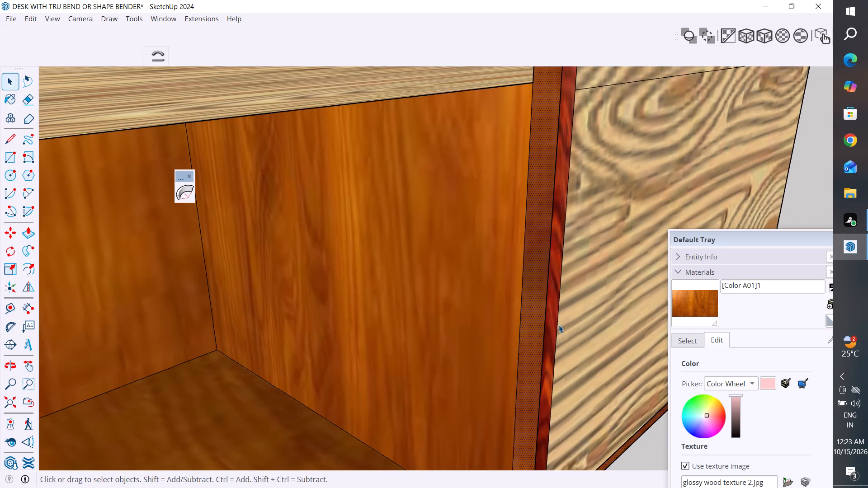
scroll(559, 325, "up", 3)
left_click(552, 308)
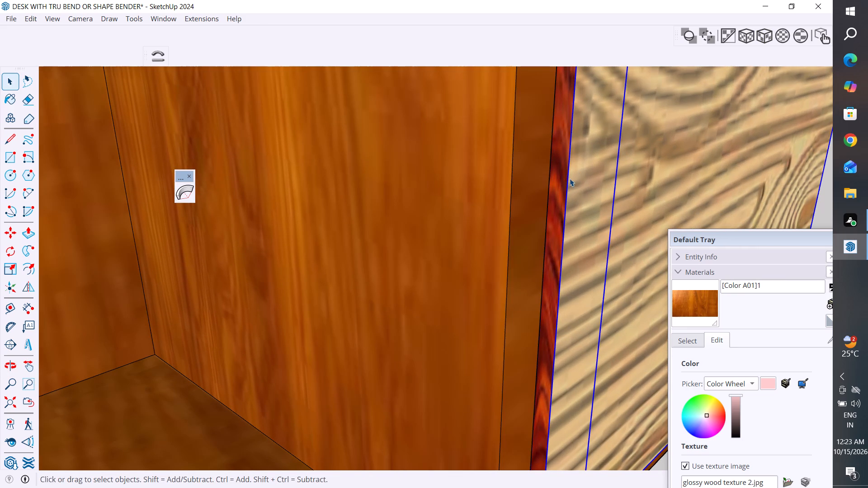
triple_click(561, 183)
double_click(564, 186)
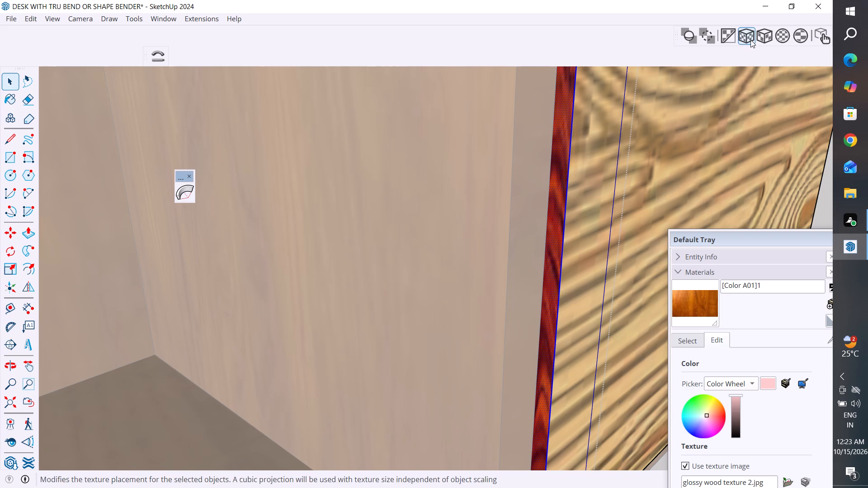
left_click(765, 38)
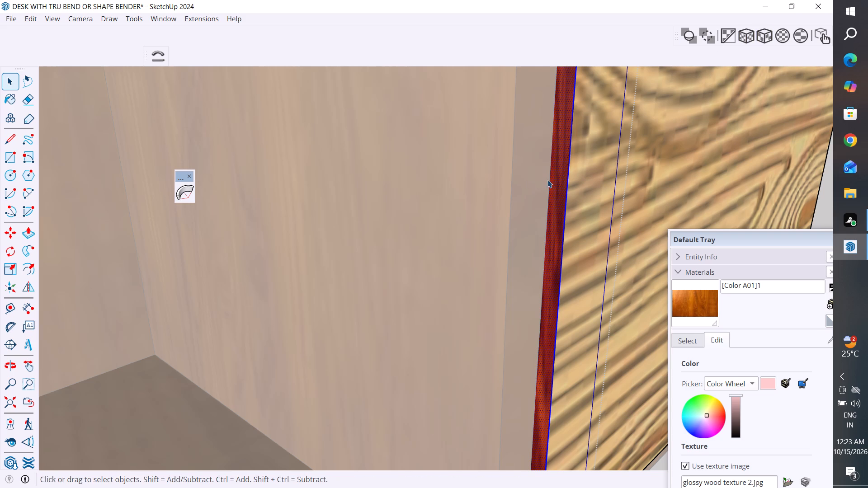
scroll(542, 190, "down", 20)
scroll(542, 190, "down", 2)
left_click(553, 324)
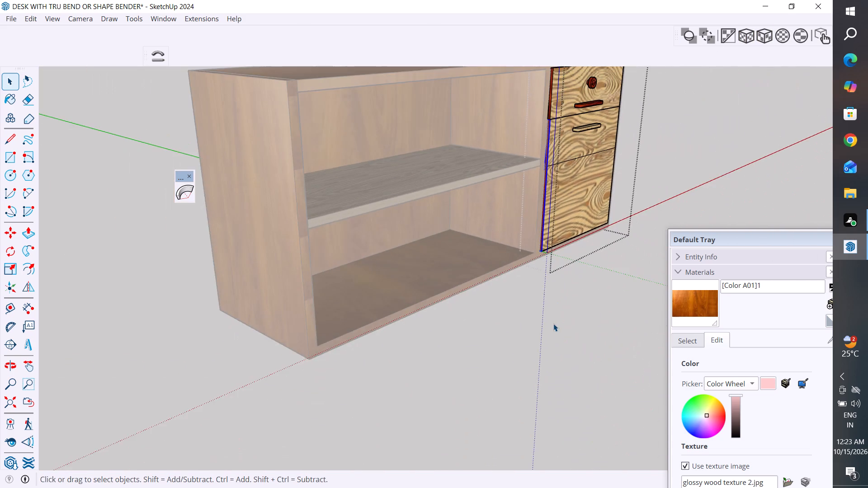
Inside the middle shelf's group, push the shelf's front edge face slightly back into the compartment, then leave the group and select the shelf.
scroll(503, 183, "up", 5)
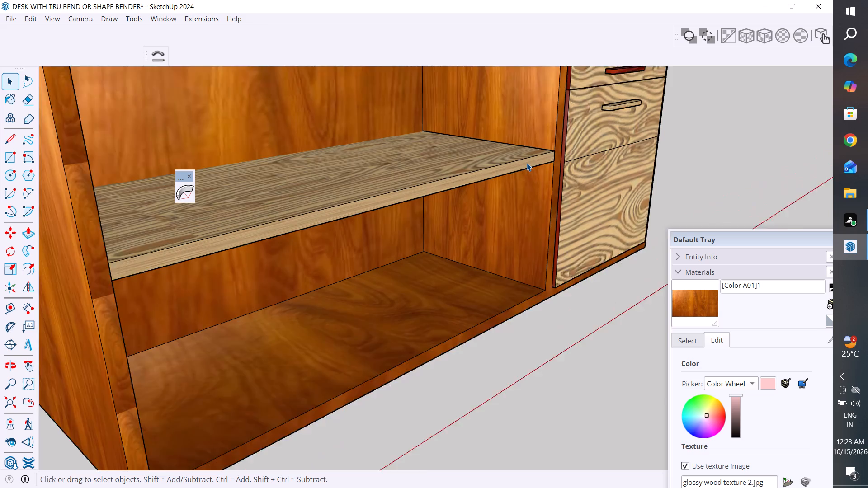
scroll(527, 163, "up", 2)
triple_click(527, 163)
double_click(527, 163)
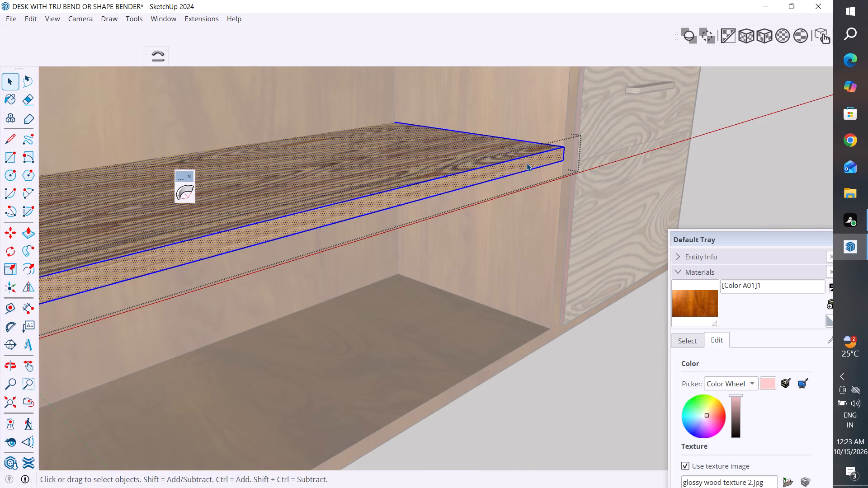
left_click(527, 163)
left_click(541, 160)
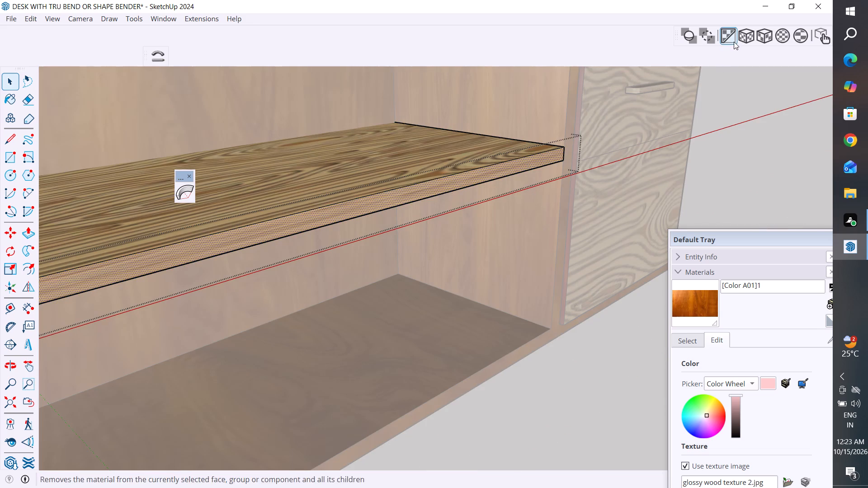
left_click(27, 236)
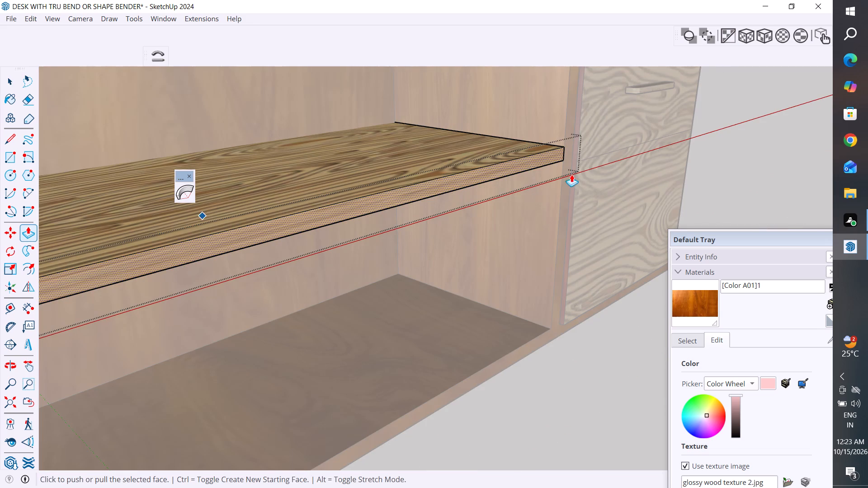
left_click(542, 160)
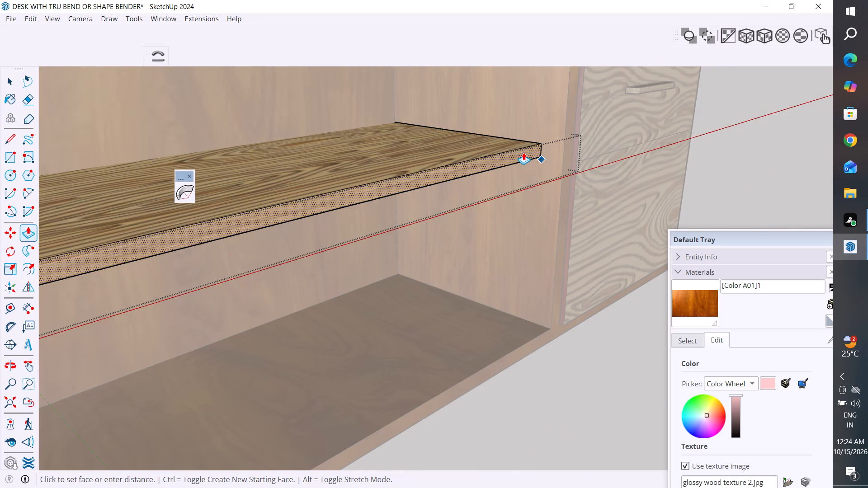
left_click(524, 152)
left_click(5, 81)
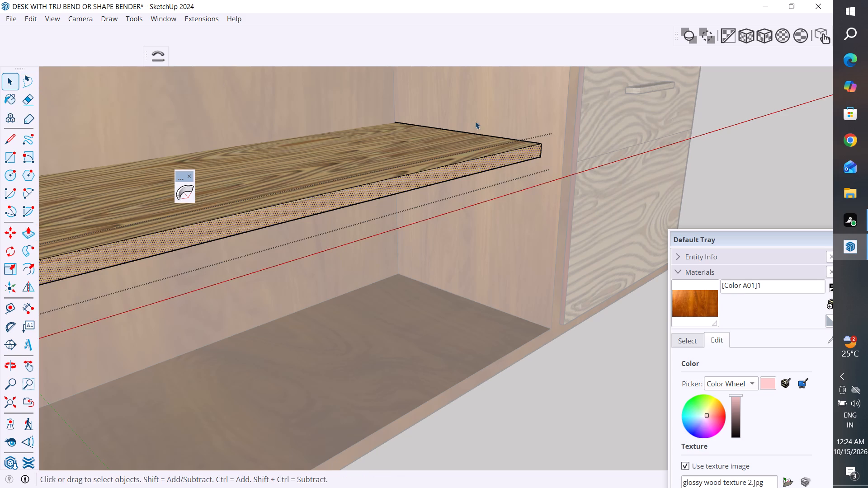
left_click(745, 117)
left_click(500, 157)
middle_click_drag(596, 197, 568, 213)
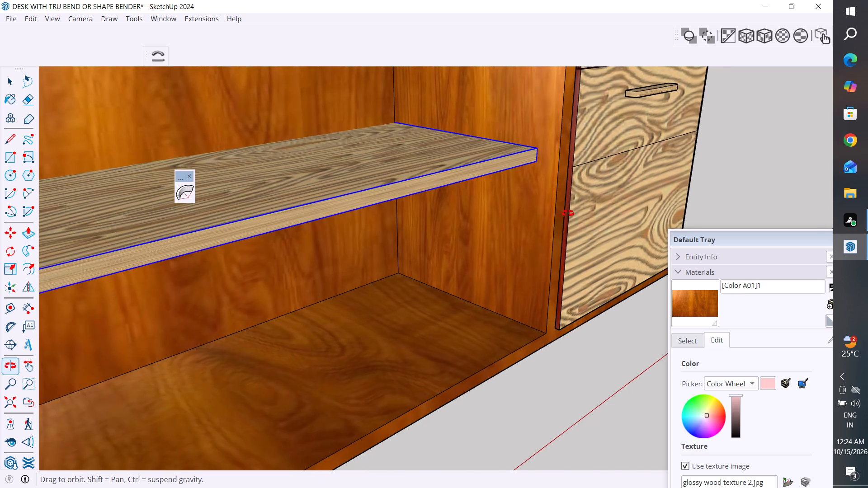
Move the middle shelf by its front lower corner onto the front edge of the divider beside the drawers.
middle_click_drag(568, 213, 587, 225)
scroll(567, 215, "up", 1)
key("m")
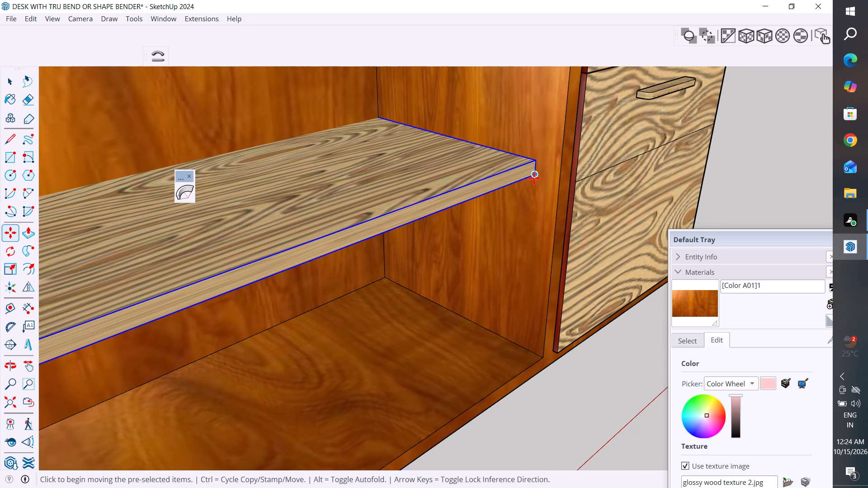
left_click(534, 178)
left_click(559, 187)
scroll(532, 101, "down", 9)
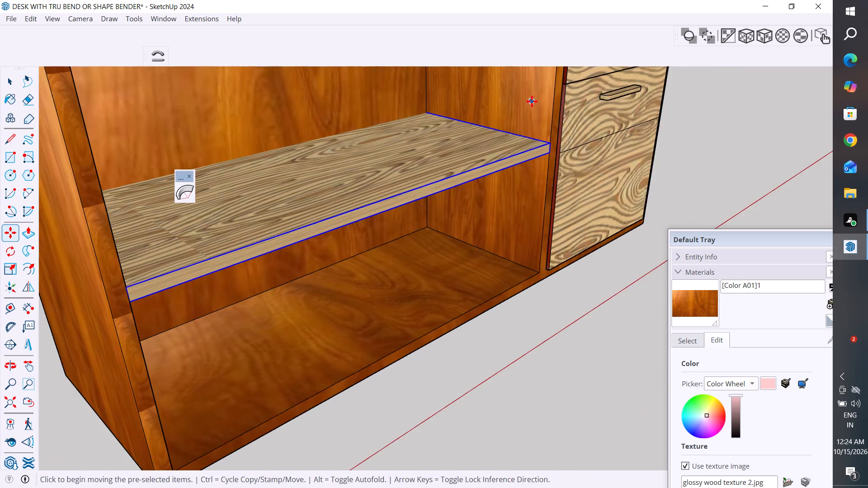
Fit the glossy wood texture to the narrow rear edge of the open-shelf end panel with the fitted tri-planar projection.
scroll(532, 101, "down", 3)
middle_click_drag(421, 211, 669, 210)
middle_click_drag(452, 256, 585, 263)
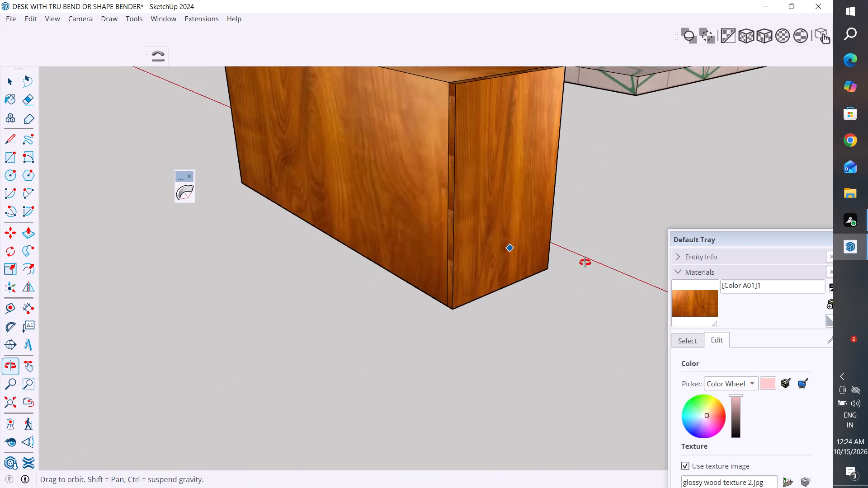
middle_click_drag(585, 263, 667, 261)
middle_click_drag(441, 283, 566, 296)
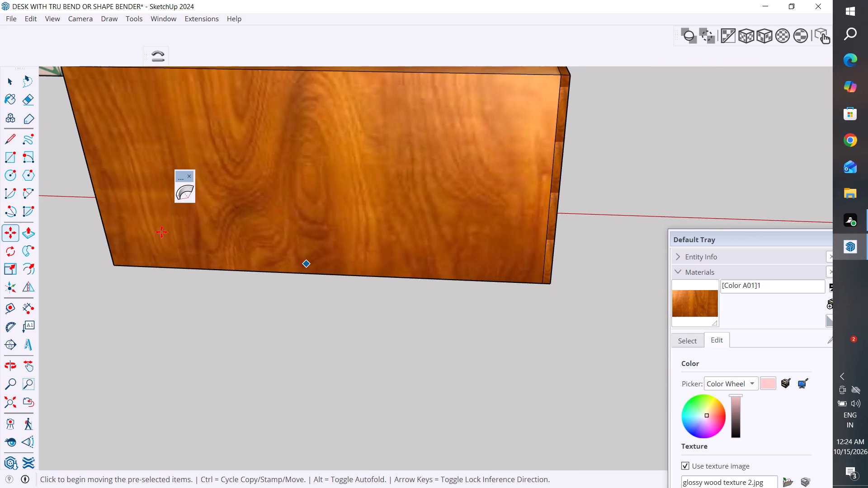
left_click(12, 83)
scroll(354, 403, "down", 6)
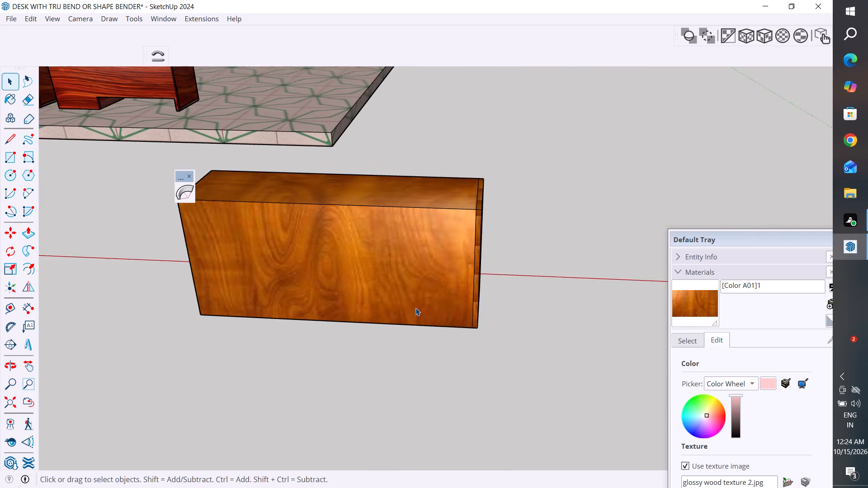
scroll(450, 251, "up", 4)
scroll(490, 254, "up", 5)
left_click(491, 249)
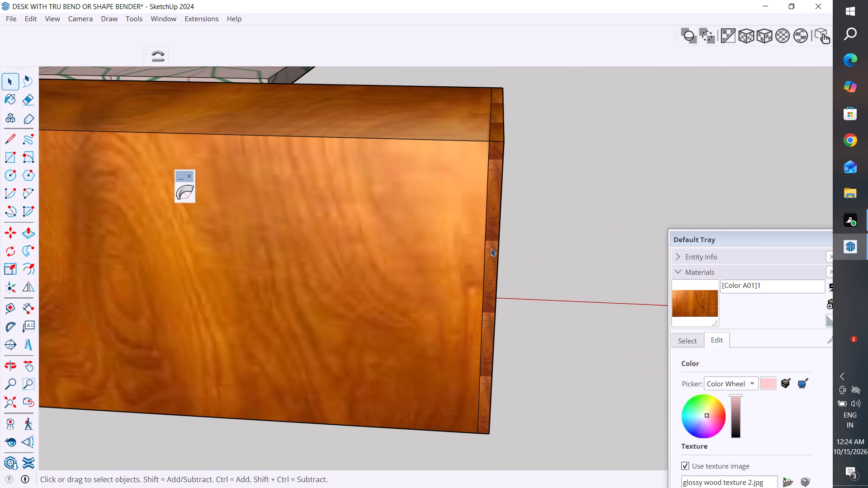
left_click(491, 249)
left_click_drag(777, 235, 665, 75)
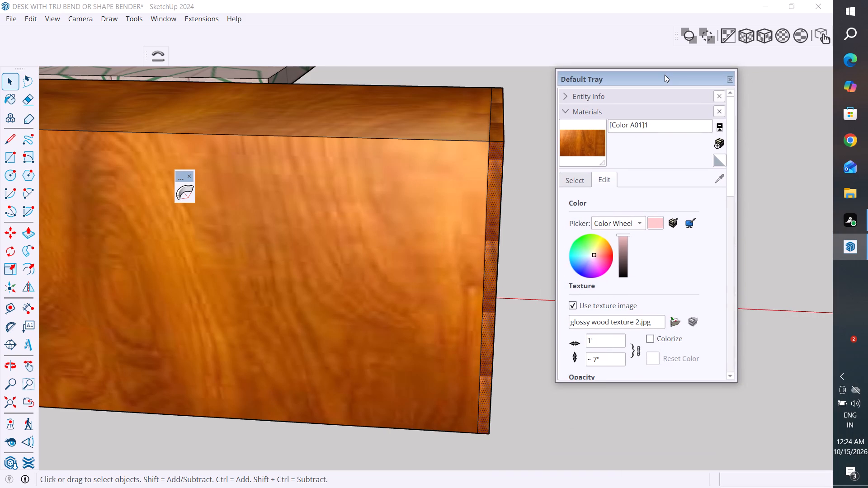
left_click(764, 38)
scroll(455, 358, "down", 1)
left_click_drag(645, 75, 782, 265)
left_click(599, 234)
scroll(503, 308, "up", 4)
left_click(476, 258)
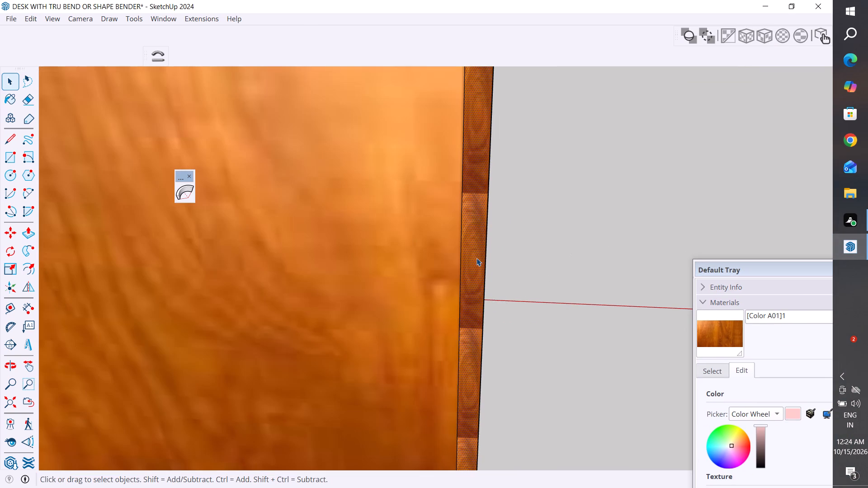
left_click(763, 38)
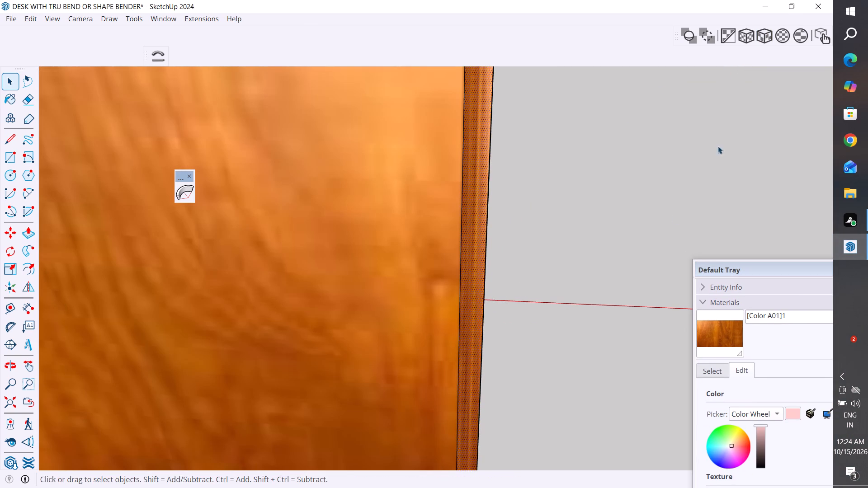
Fit the glossy wood texture to the same end panel's narrow top edge with the fitted tri-planar projection.
scroll(633, 258, "down", 6)
middle_click_drag(639, 240, 373, 377)
scroll(528, 292, "up", 5)
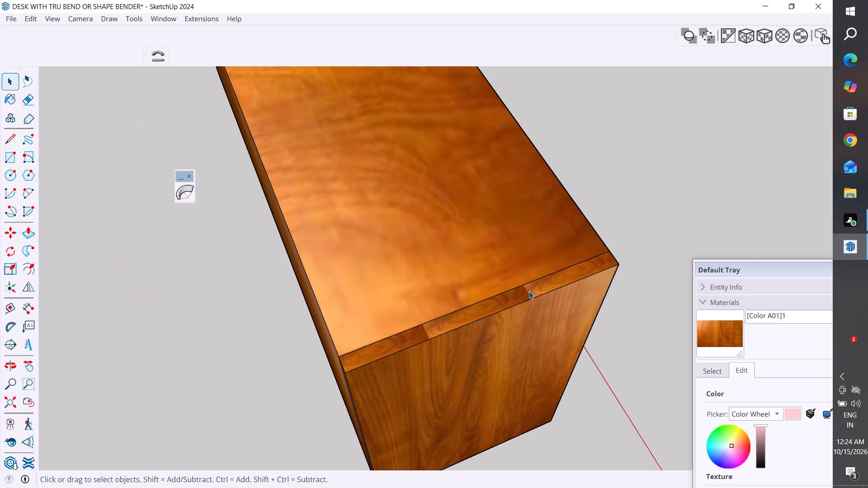
left_click(529, 291)
left_click(763, 35)
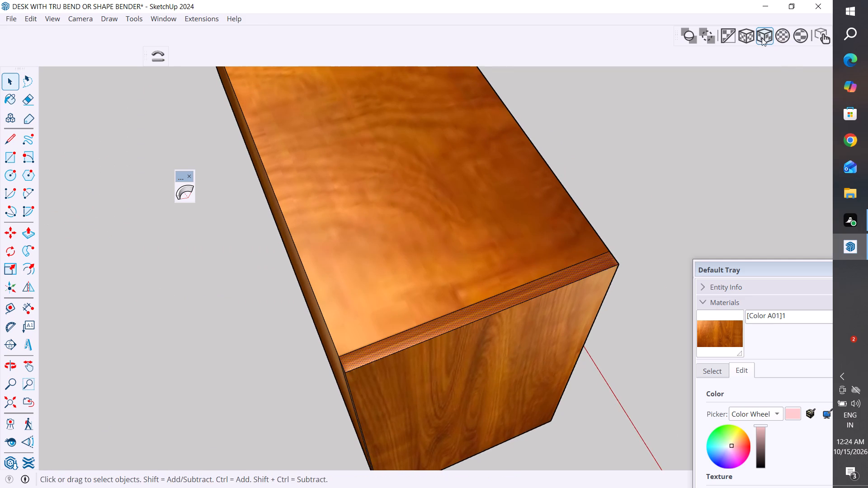
Fit the glossy wood texture to the end panel's narrow front edge with the fitted tri-planar projection, then clear the selection.
scroll(575, 268, "down", 6)
middle_click_drag(579, 365, 194, 263)
scroll(335, 272, "up", 4)
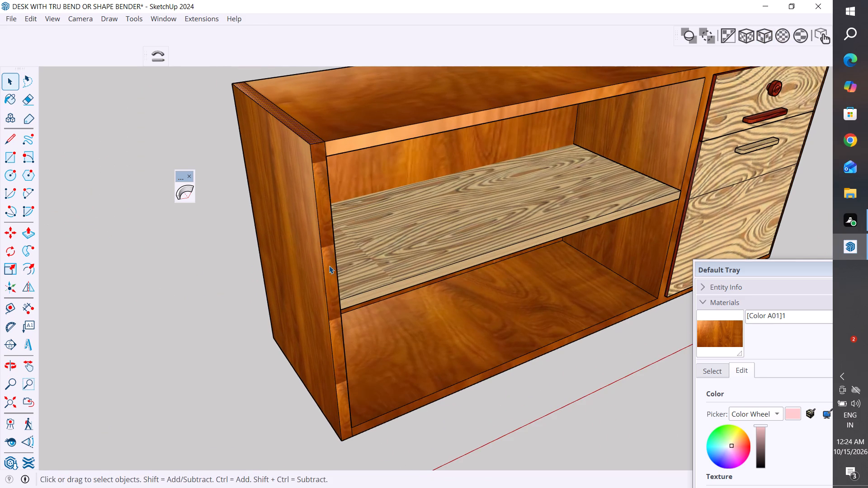
left_click(327, 256)
left_click(770, 38)
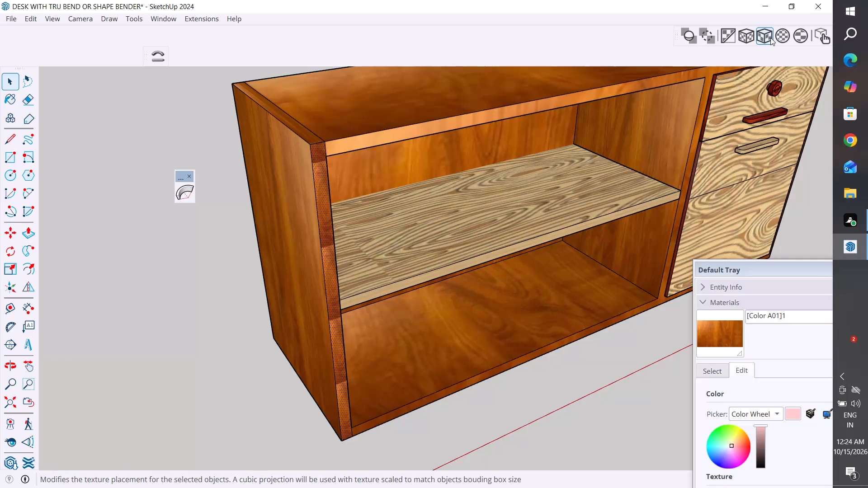
left_click(229, 283)
Examine the unit from the front, above and both ends to check the textures, shelf and drawer fronts.
scroll(214, 308, "down", 5)
middle_click_drag(422, 303, 257, 240)
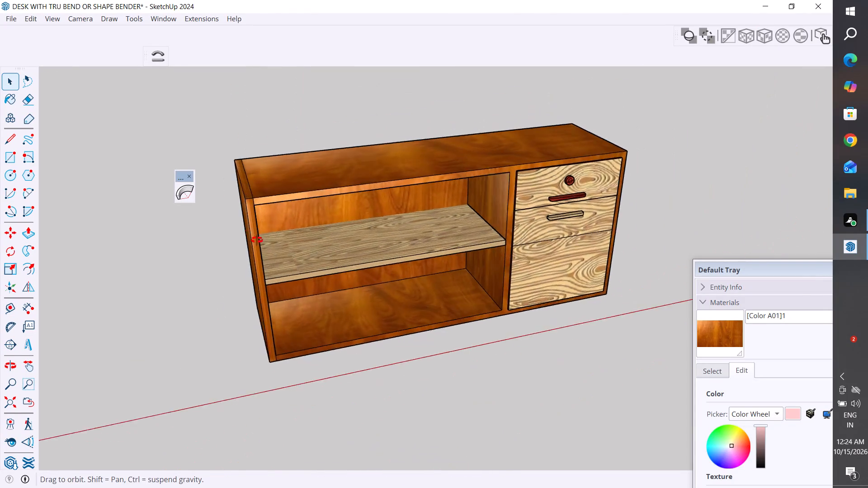
middle_click_drag(257, 240, 243, 203)
middle_click_drag(547, 310, 593, 81)
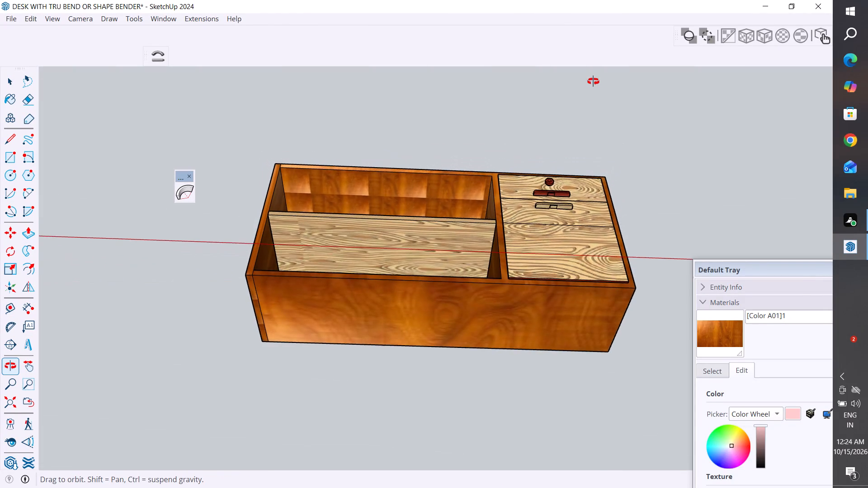
middle_click_drag(593, 81, 561, 403)
scroll(541, 216, "up", 4)
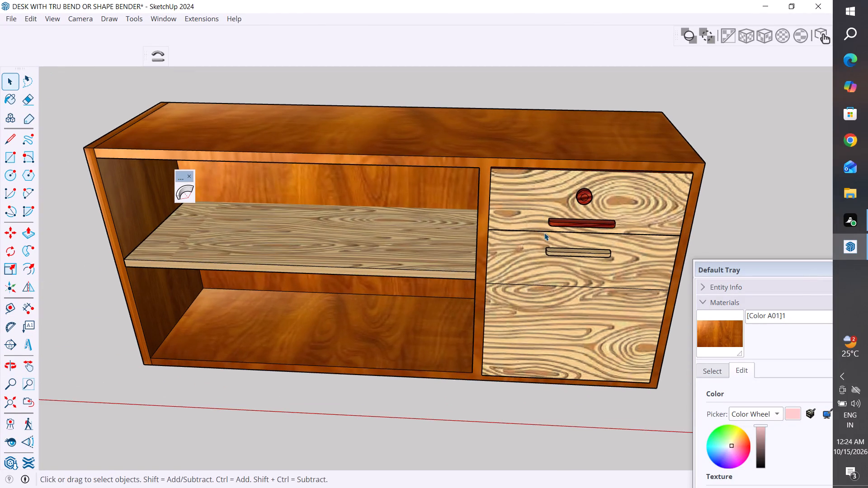
middle_click_drag(545, 233, 586, 261)
scroll(571, 234, "up", 1)
scroll(400, 335, "down", 3)
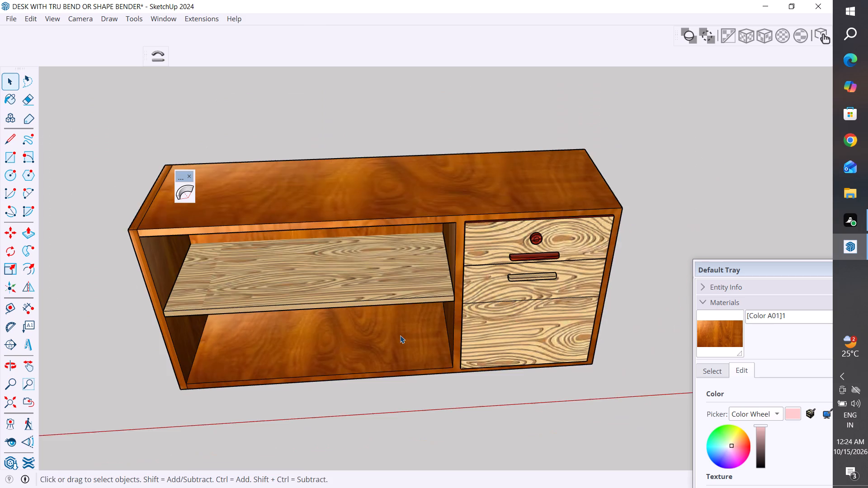
middle_click_drag(413, 346, 613, 314)
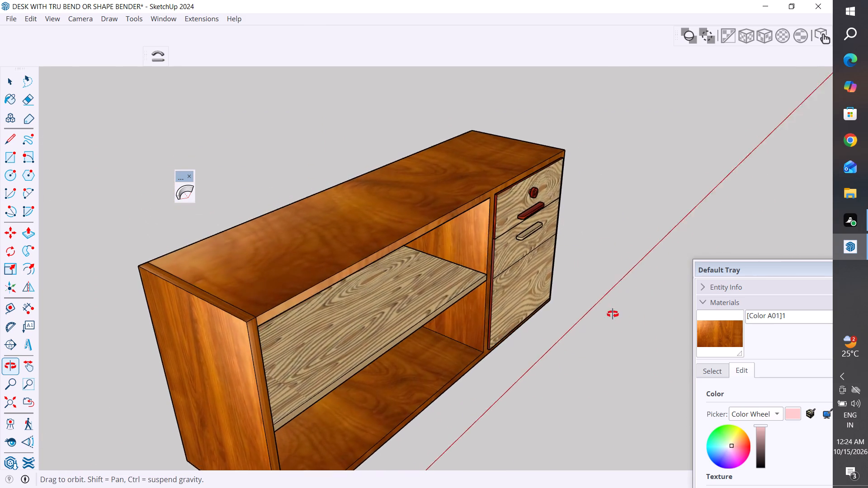
middle_click_drag(613, 314, 369, 311)
scroll(567, 285, "up", 4)
middle_click_drag(571, 299, 220, 342)
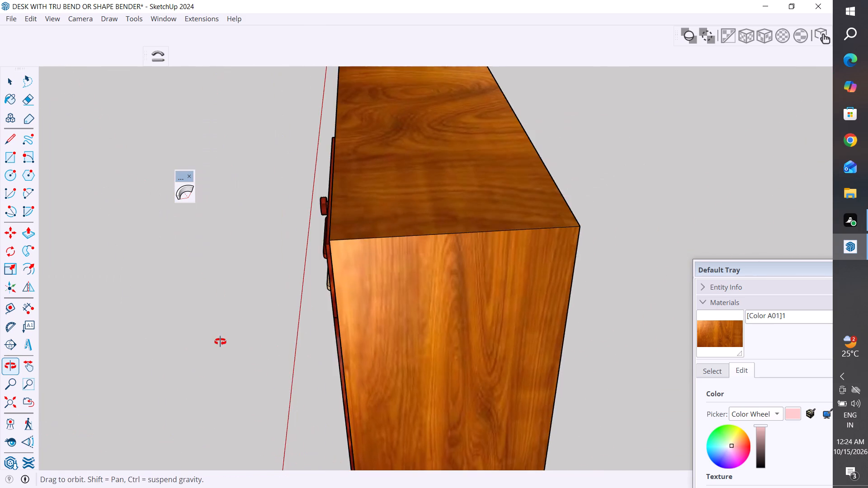
middle_click_drag(220, 342, 594, 318)
scroll(452, 305, "up", 2)
middle_click_drag(458, 344, 586, 266)
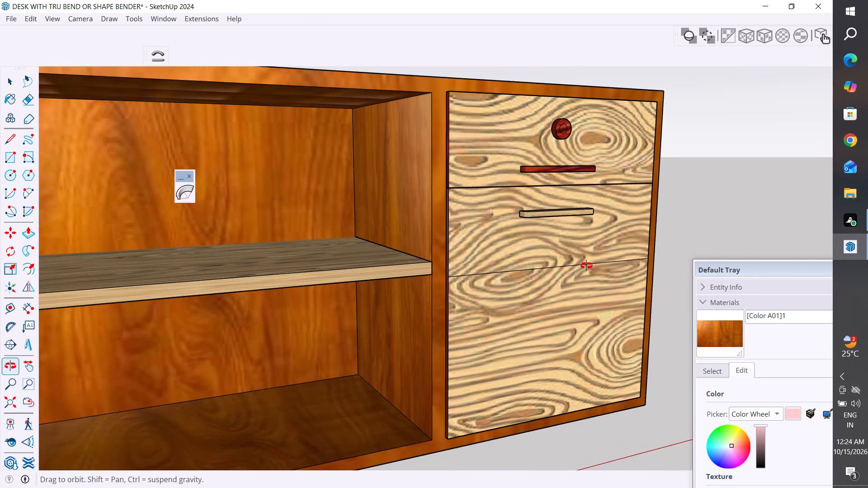
middle_click_drag(586, 266, 592, 266)
scroll(449, 295, "down", 4)
middle_click_drag(479, 325, 501, 338)
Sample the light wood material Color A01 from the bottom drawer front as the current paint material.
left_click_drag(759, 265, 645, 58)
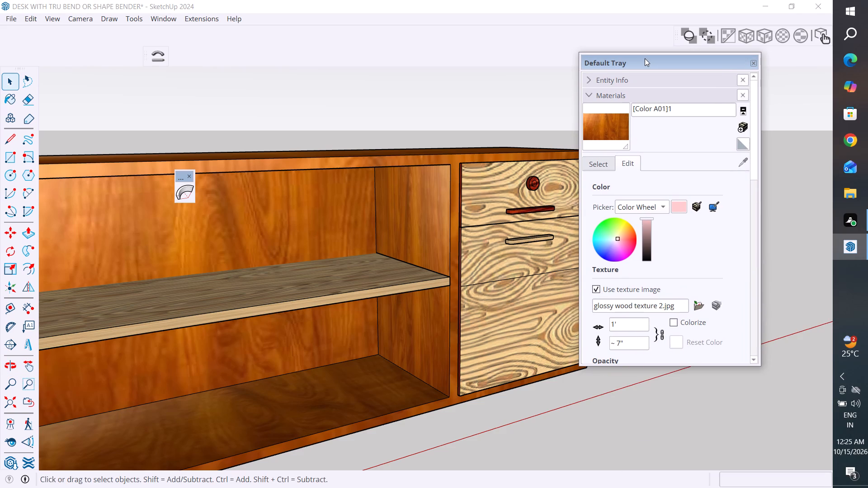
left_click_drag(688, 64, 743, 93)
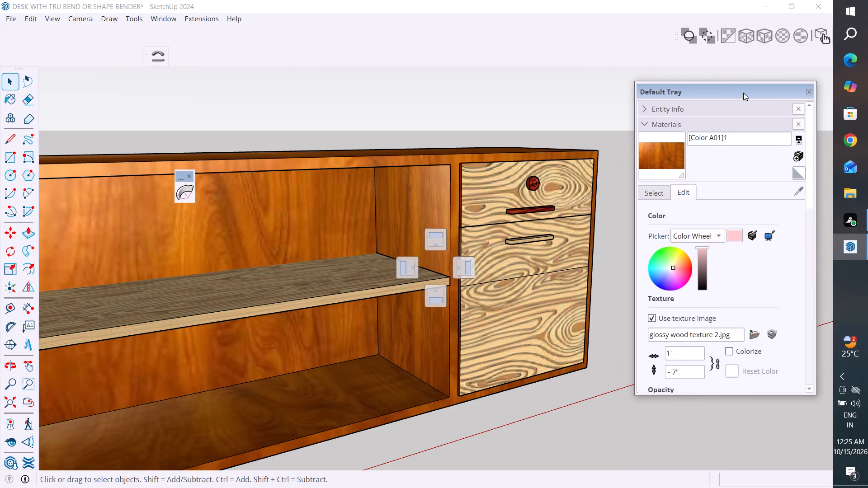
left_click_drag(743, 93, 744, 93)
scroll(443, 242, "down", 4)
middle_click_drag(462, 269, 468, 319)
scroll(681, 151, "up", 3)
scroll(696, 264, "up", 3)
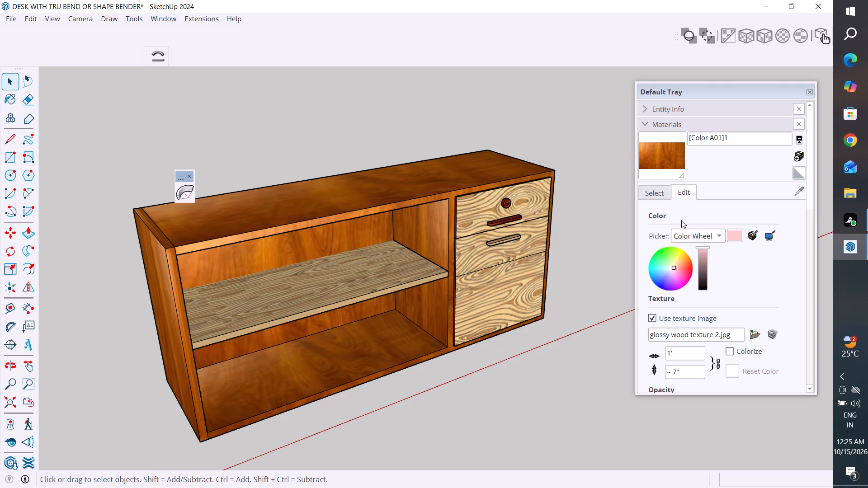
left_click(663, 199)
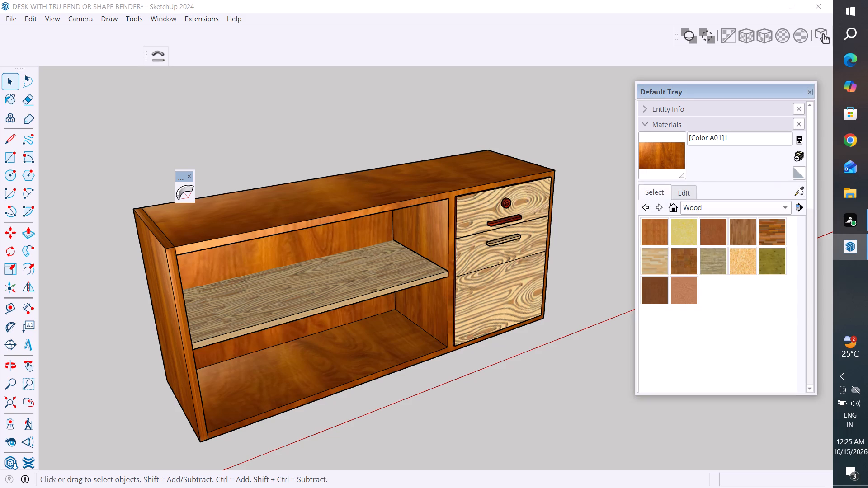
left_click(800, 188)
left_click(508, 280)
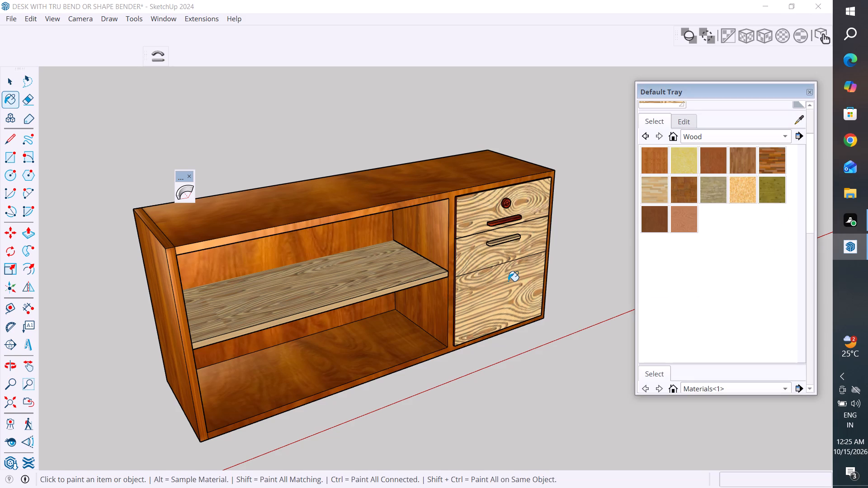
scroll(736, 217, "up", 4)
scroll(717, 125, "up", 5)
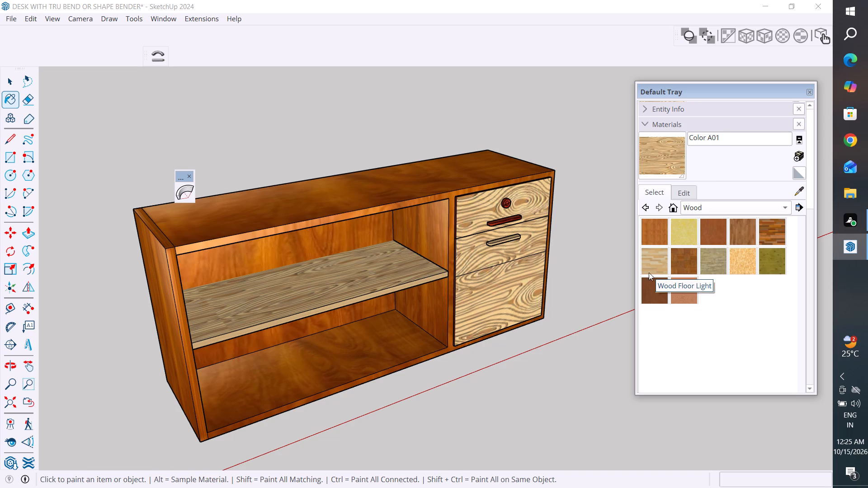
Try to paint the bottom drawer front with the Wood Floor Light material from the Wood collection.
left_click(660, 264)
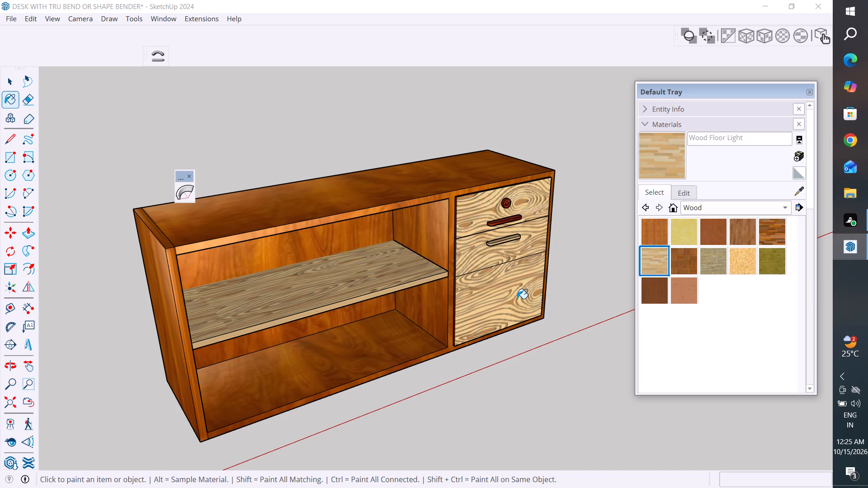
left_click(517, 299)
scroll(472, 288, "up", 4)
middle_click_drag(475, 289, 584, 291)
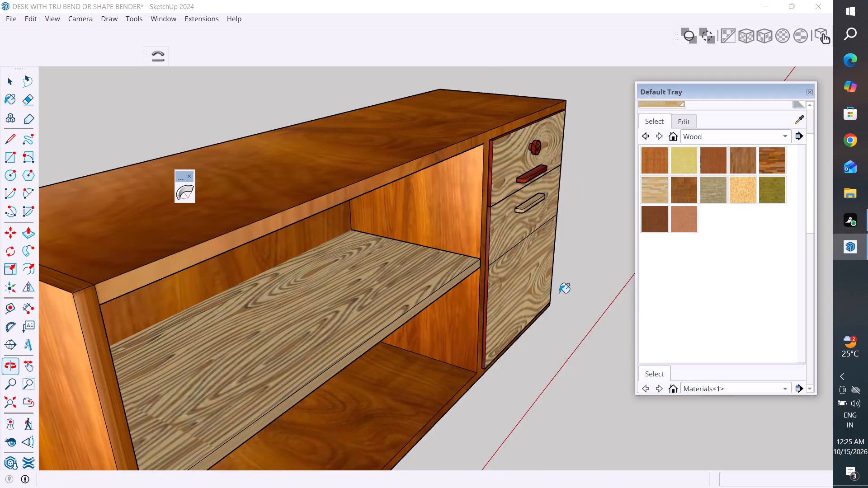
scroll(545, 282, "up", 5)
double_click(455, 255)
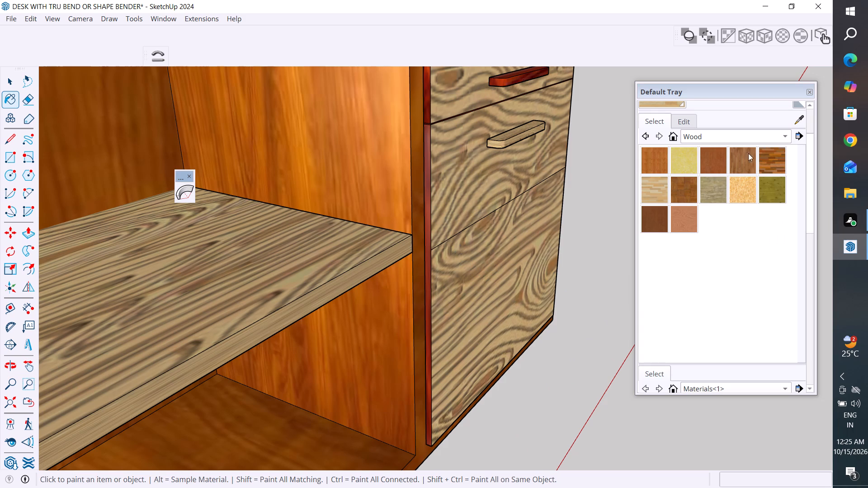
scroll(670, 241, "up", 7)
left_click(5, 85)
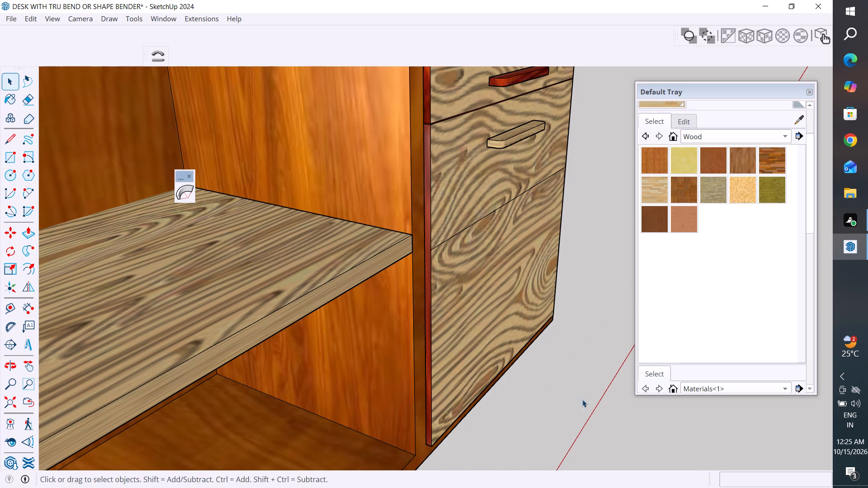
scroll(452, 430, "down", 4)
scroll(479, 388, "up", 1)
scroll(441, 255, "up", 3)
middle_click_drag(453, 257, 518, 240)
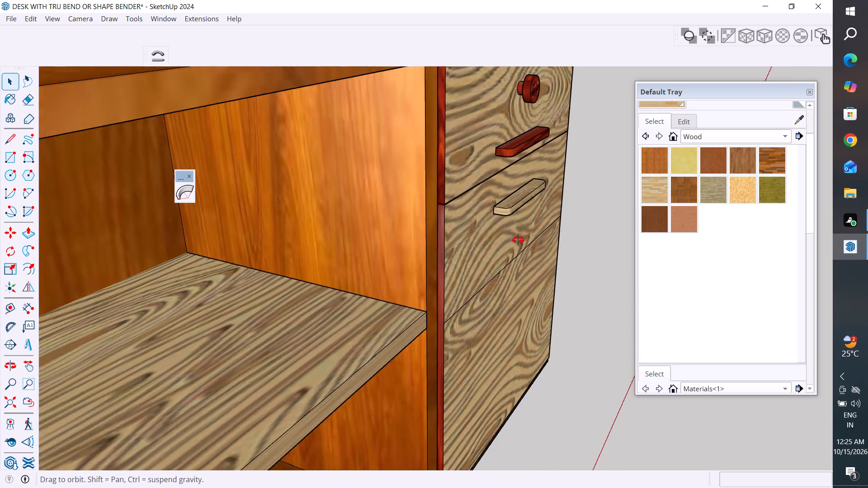
Paint all the geometry inside the drawer-front group with the Wood Floor Light material.
middle_click_drag(518, 240, 514, 239)
scroll(483, 234, "up", 3)
left_click(491, 225)
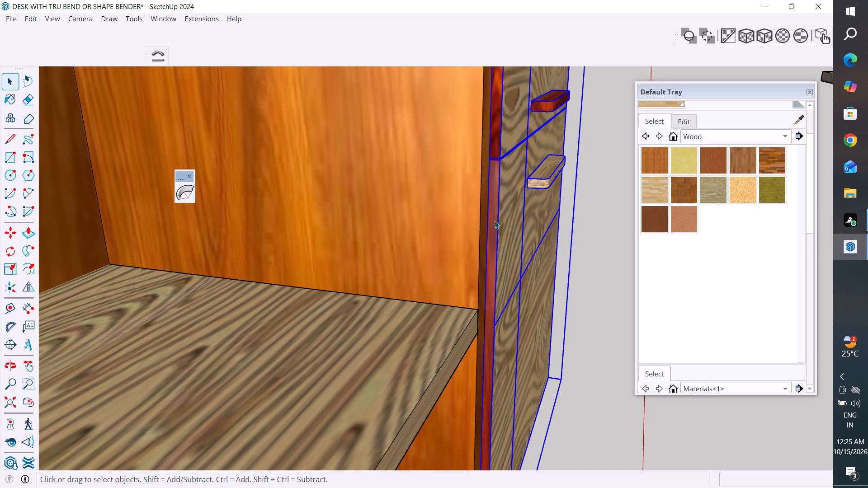
triple_click(495, 221)
left_click(495, 221)
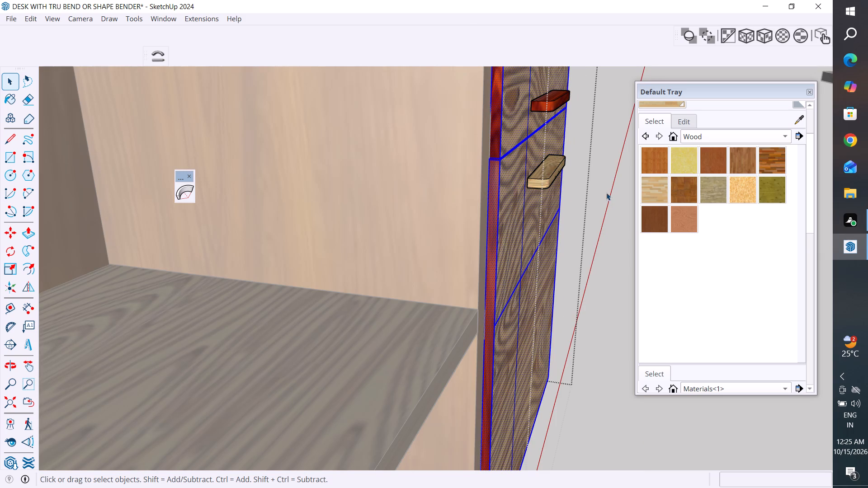
left_click(657, 183)
left_click(499, 232)
scroll(528, 269, "up", 1)
scroll(422, 306, "down", 3)
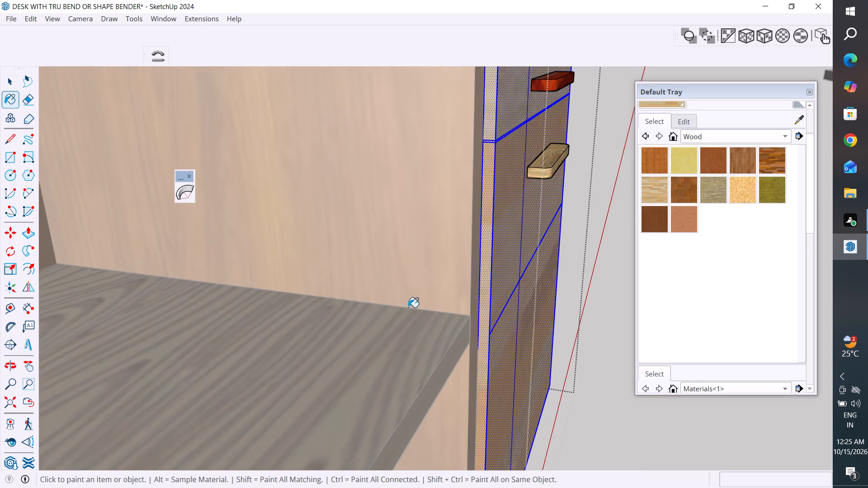
Fit the Wood Floor Light texture to the drawer group's faces with the fitted tri-planar projection, then leave the group.
scroll(408, 307, "down", 3)
scroll(473, 301, "down", 6)
middle_click_drag(487, 324, 319, 310)
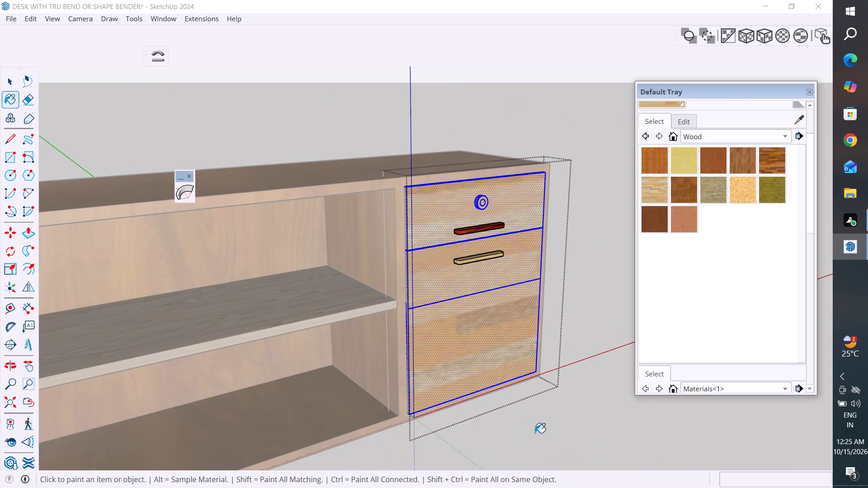
left_click(765, 39)
left_click(613, 190)
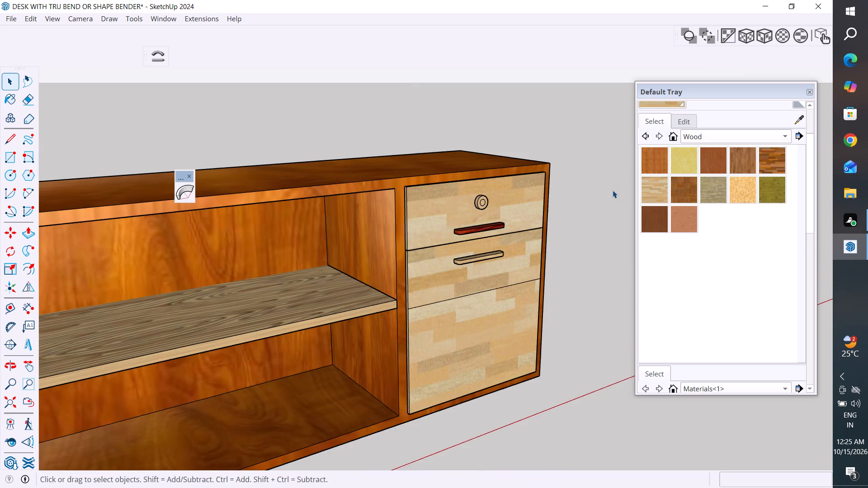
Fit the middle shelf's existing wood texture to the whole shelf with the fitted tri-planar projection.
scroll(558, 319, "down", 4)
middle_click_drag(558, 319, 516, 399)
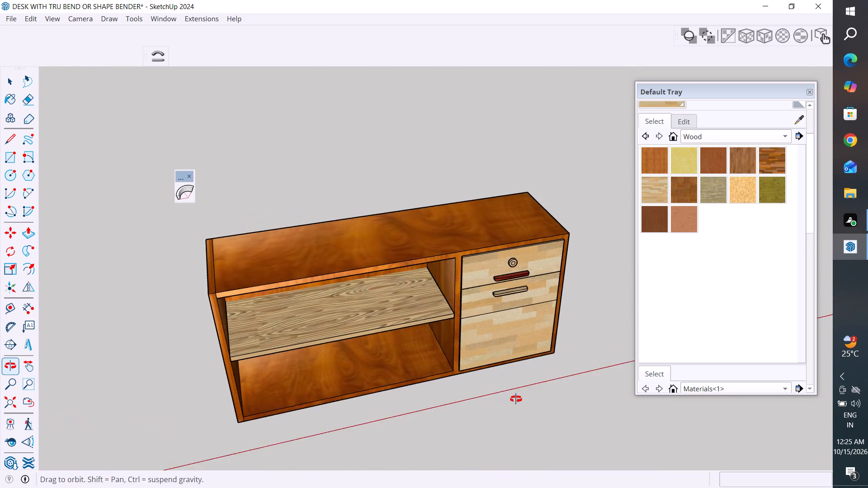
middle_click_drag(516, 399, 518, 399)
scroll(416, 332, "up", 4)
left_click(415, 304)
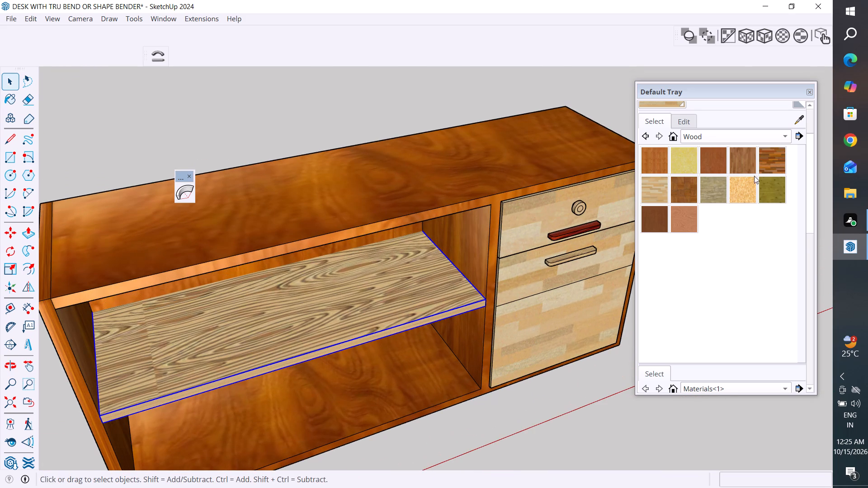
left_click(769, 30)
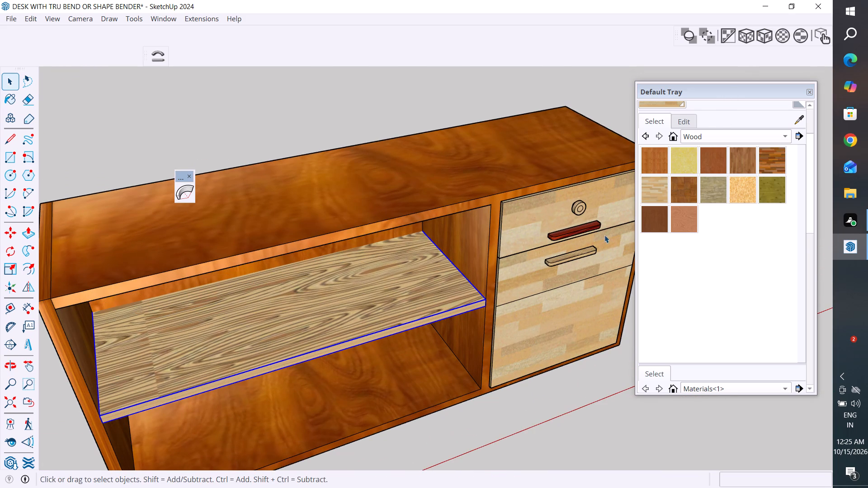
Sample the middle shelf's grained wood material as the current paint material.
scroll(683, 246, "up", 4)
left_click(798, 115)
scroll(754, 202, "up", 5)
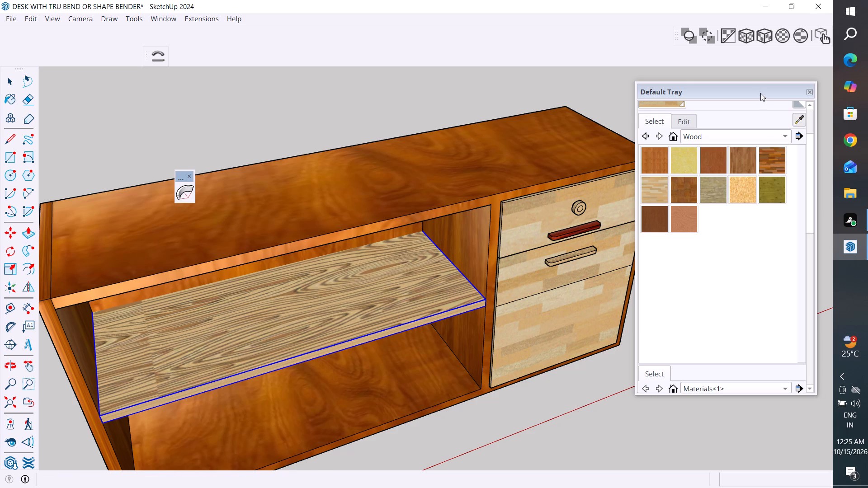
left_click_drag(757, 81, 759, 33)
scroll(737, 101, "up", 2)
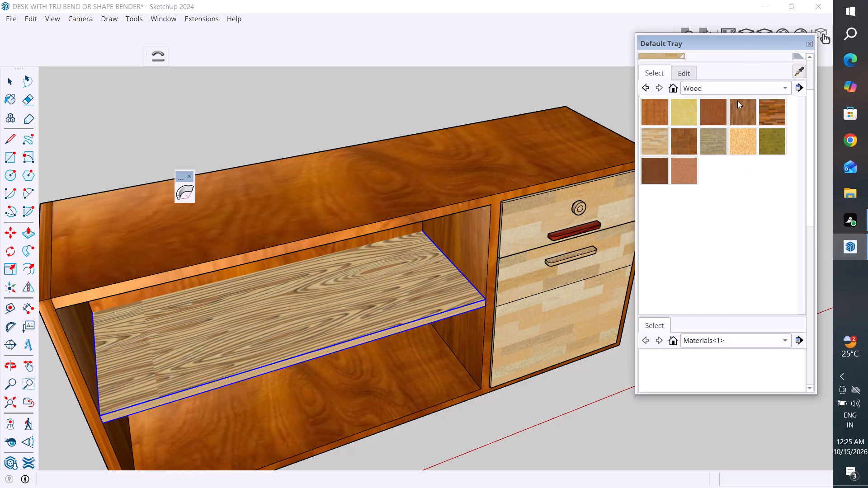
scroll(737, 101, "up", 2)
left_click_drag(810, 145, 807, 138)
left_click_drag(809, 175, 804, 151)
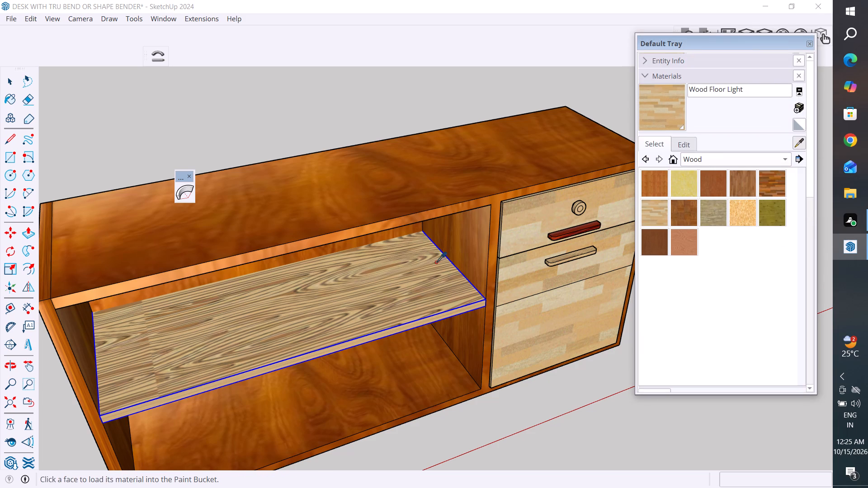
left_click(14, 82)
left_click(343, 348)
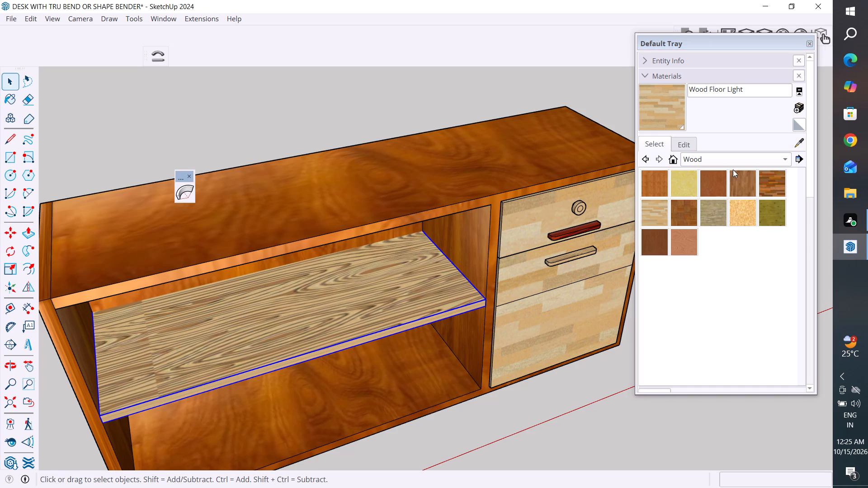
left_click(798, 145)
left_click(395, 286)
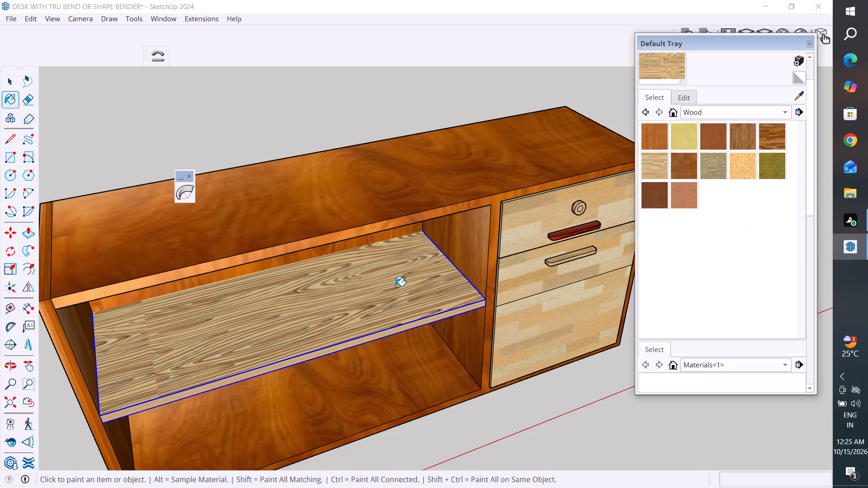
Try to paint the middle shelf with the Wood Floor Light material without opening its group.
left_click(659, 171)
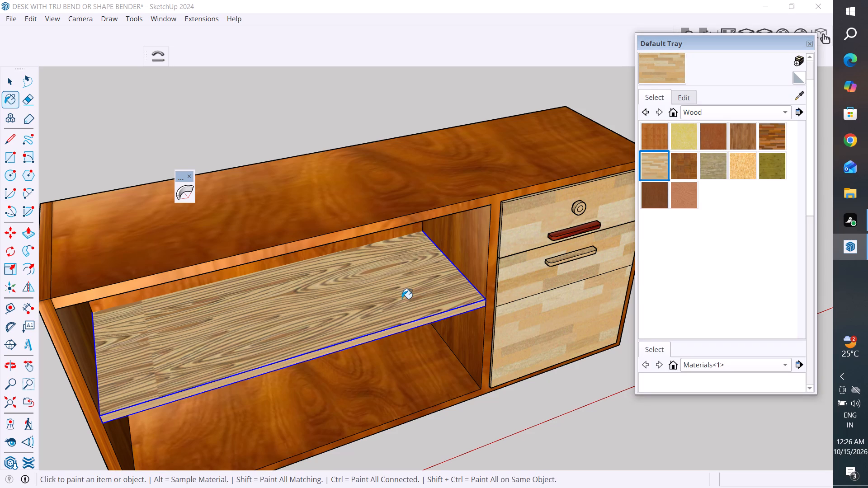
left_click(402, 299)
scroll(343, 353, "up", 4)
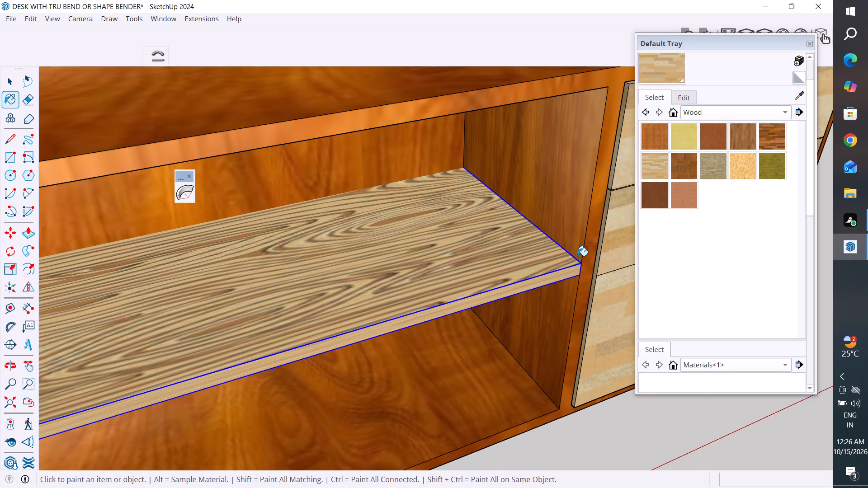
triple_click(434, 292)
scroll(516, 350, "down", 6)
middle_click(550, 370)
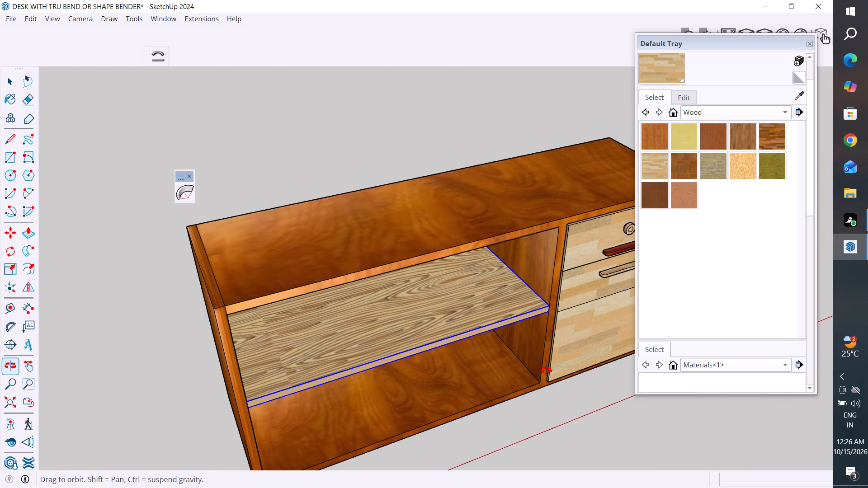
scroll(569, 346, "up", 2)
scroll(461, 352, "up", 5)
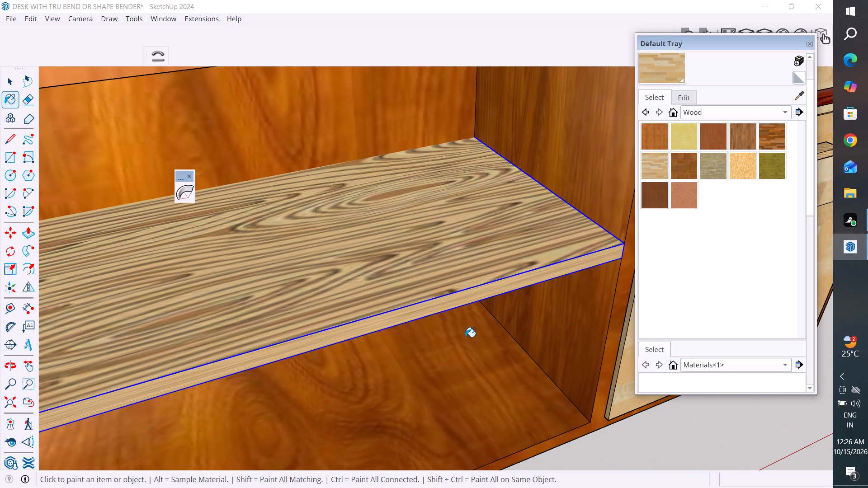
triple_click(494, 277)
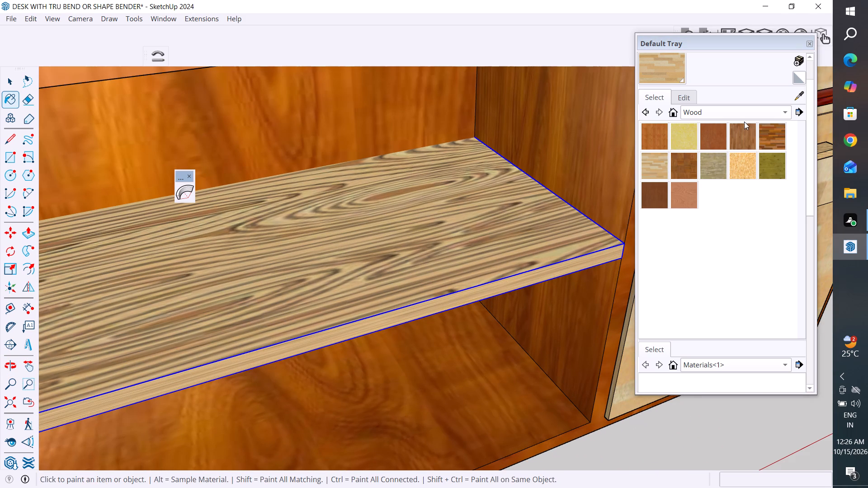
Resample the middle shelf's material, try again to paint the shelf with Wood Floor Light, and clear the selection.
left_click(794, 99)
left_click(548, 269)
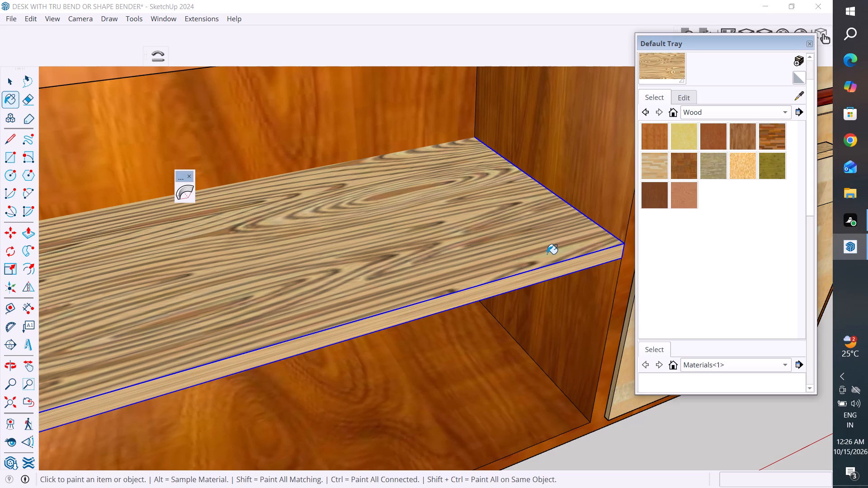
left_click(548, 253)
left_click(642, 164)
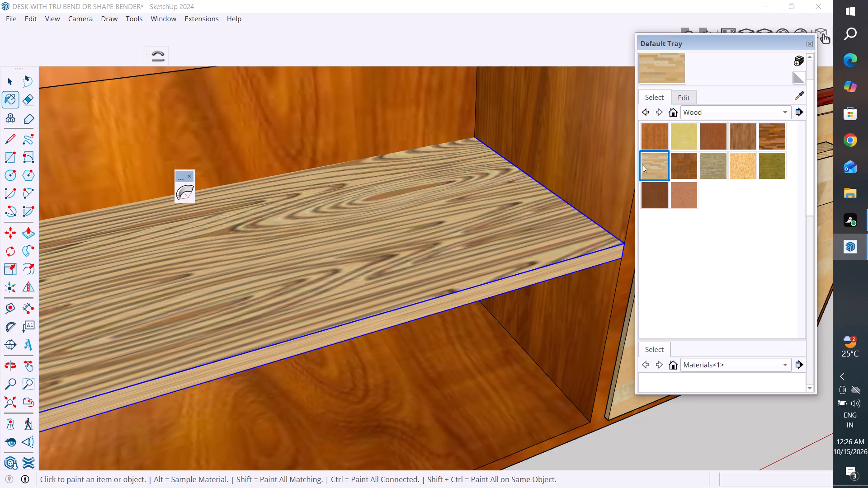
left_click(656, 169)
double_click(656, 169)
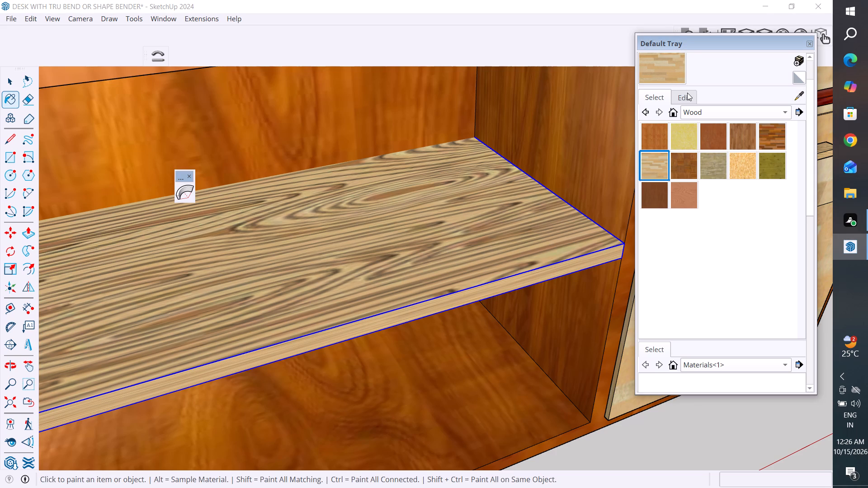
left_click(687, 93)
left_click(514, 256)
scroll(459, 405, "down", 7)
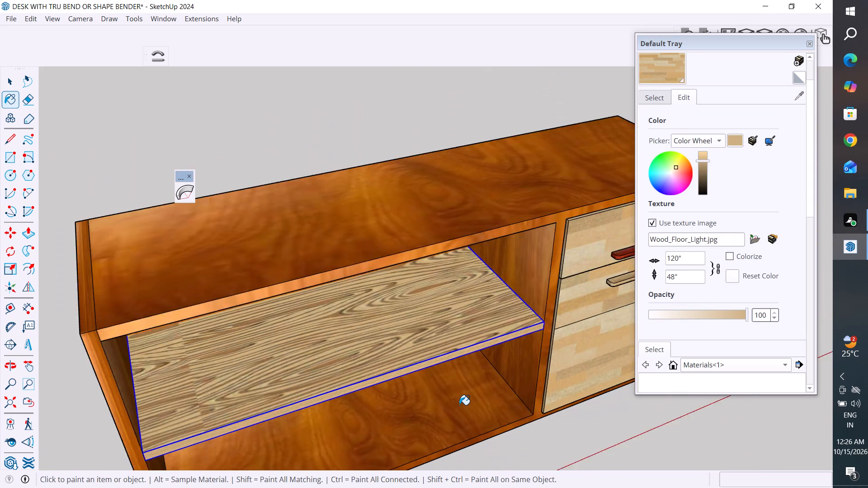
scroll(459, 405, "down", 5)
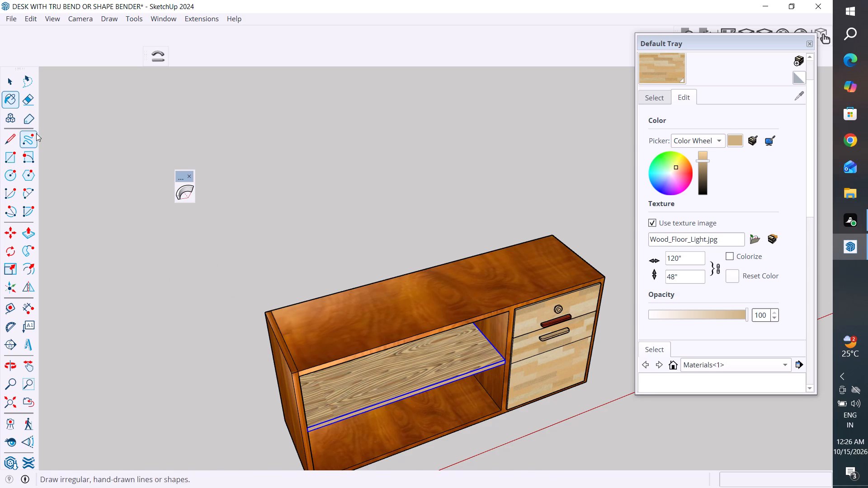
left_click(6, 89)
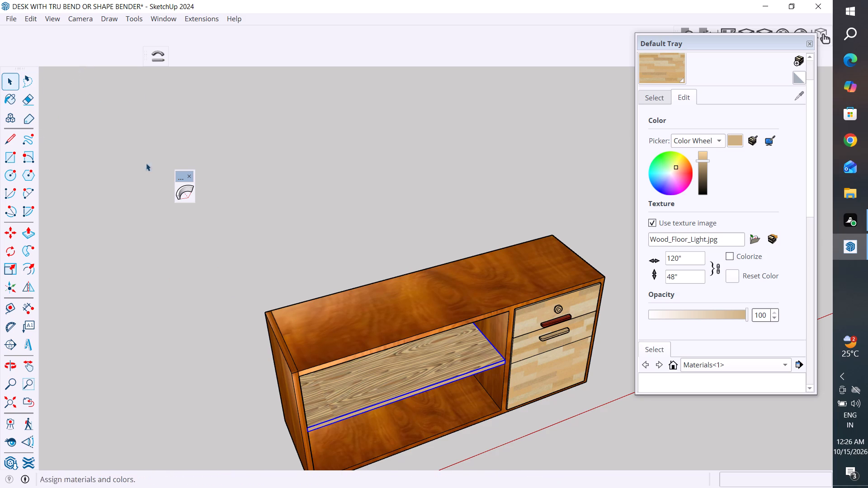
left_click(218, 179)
Open the middle shelf's group and paint all its selected geometry with the Wood Floor Light material.
scroll(416, 184, "down", 6)
middle_click_drag(454, 313, 146, 301)
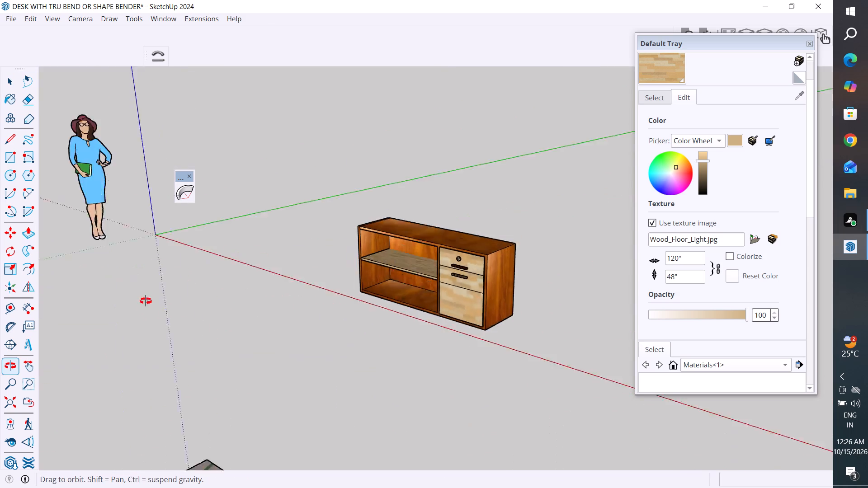
middle_click_drag(146, 301, 153, 317)
scroll(377, 252, "up", 4)
triple_click(425, 262)
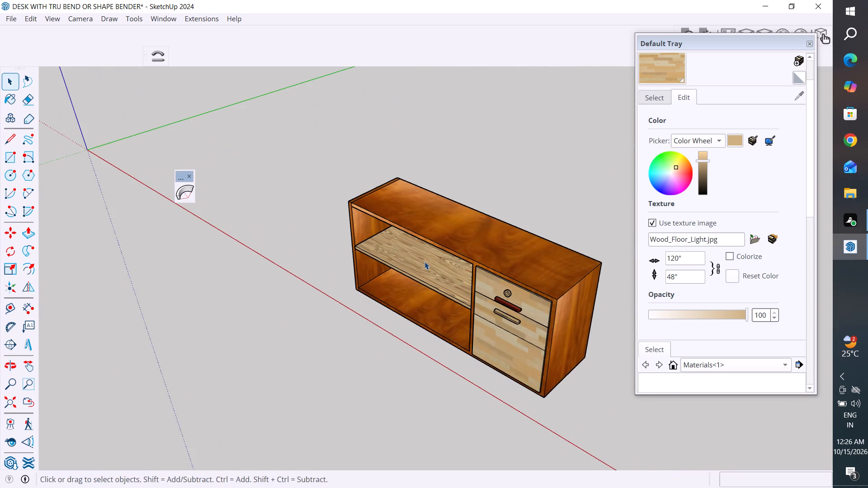
left_click(425, 262)
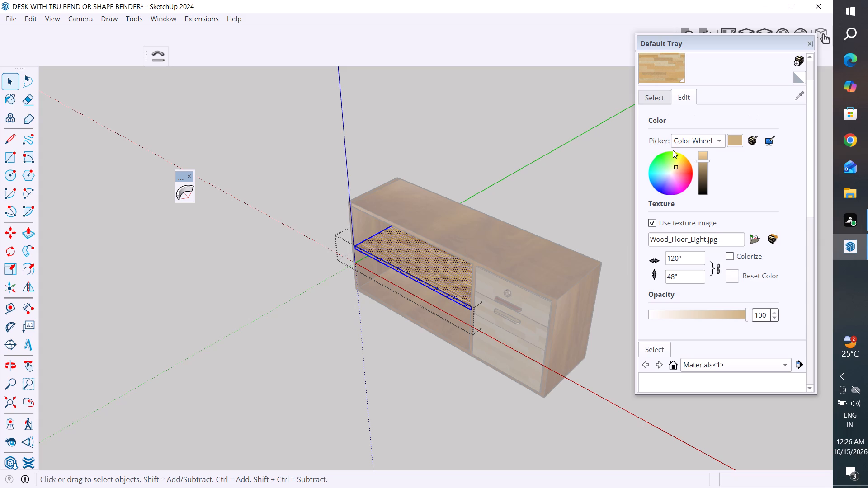
left_click(663, 100)
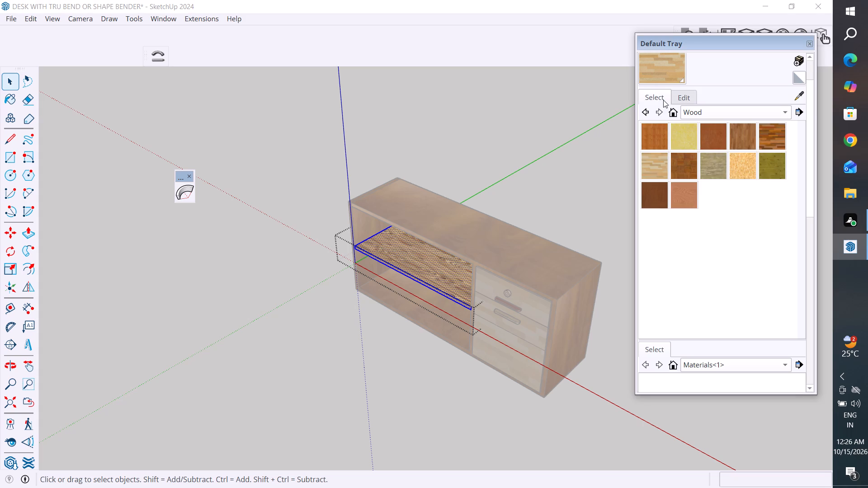
left_click(800, 92)
left_click(429, 274)
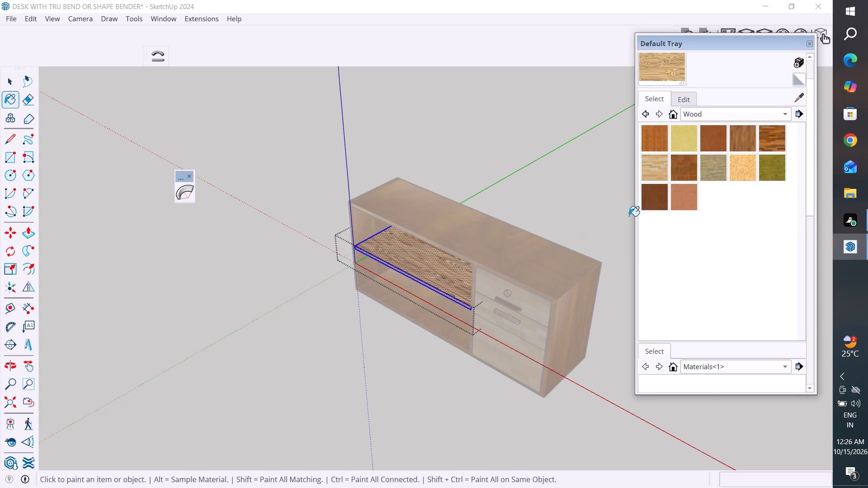
left_click(657, 163)
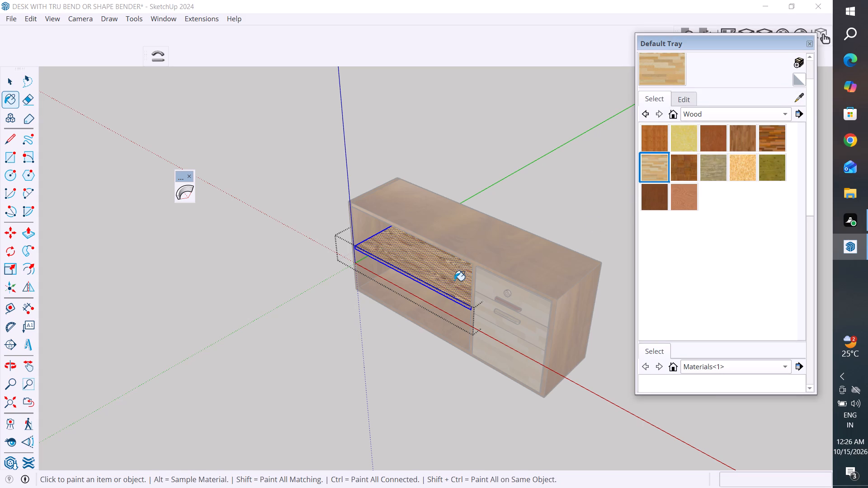
left_click(454, 281)
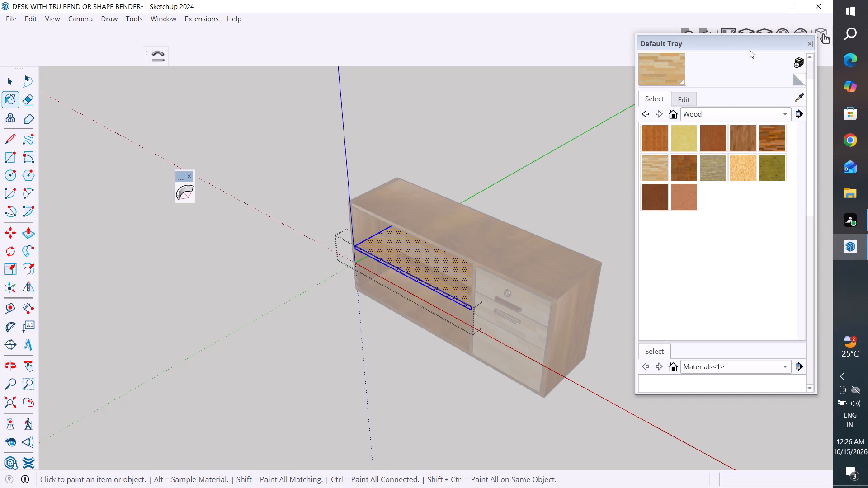
Fit the Wood Floor Light texture to the middle shelf's faces with the fitted tri-planar projection, then leave the group.
left_click_drag(751, 46, 798, 221)
left_click(765, 37)
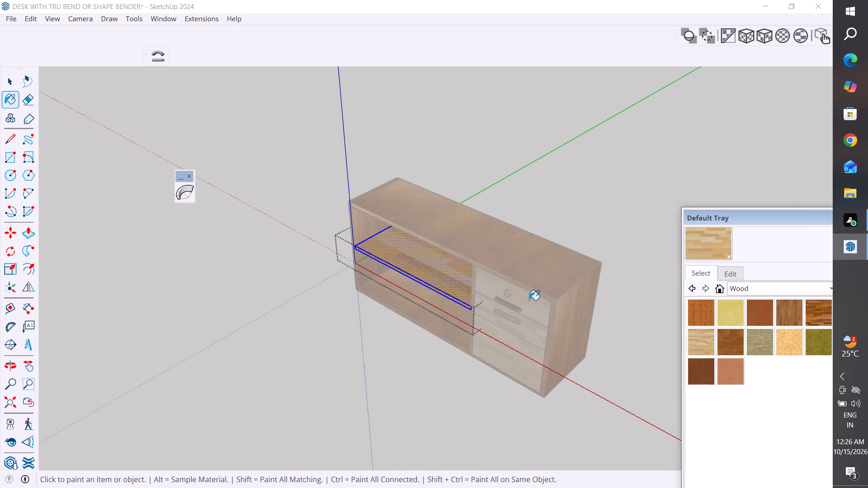
left_click(12, 74)
left_click(289, 367)
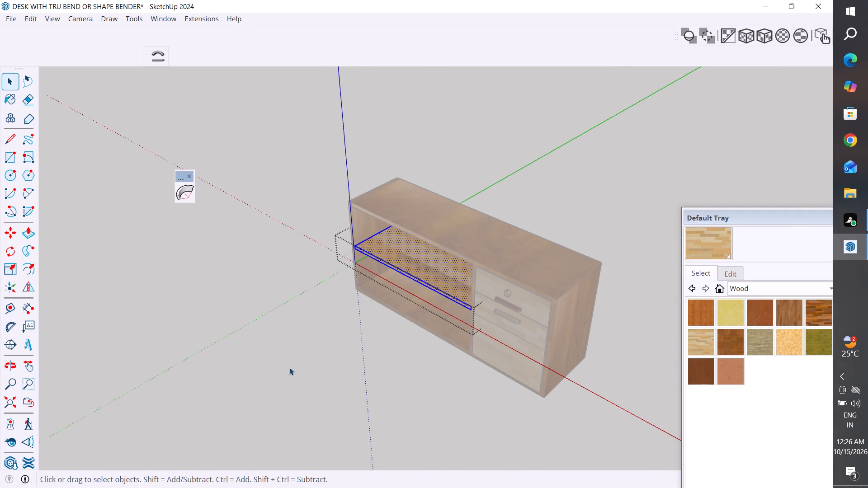
Move the whole desk unit by its front bottom corner onto the tiled floor slab, beside the row of red wood desks.
scroll(403, 393, "down", 3)
middle_click_drag(444, 399, 656, 357)
scroll(546, 347, "up", 4)
middle_click_drag(514, 388, 542, 393)
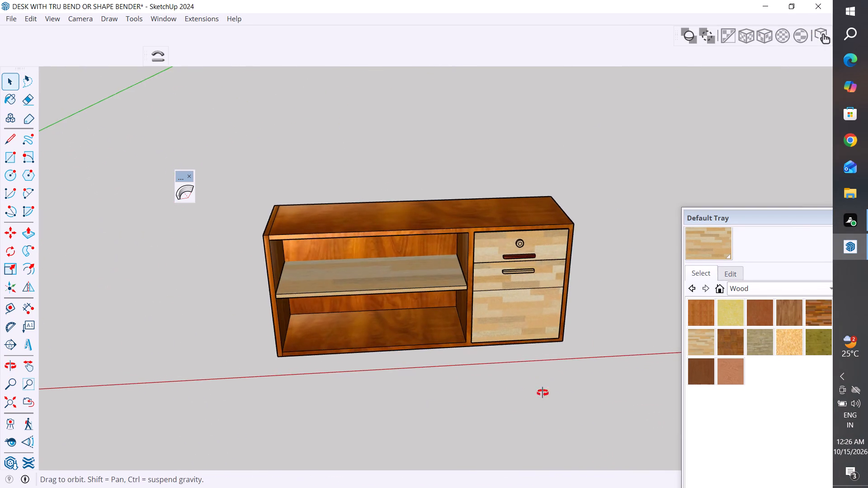
middle_click_drag(542, 393, 630, 359)
scroll(280, 263, "down", 10)
middle_click_drag(304, 302, 297, 394)
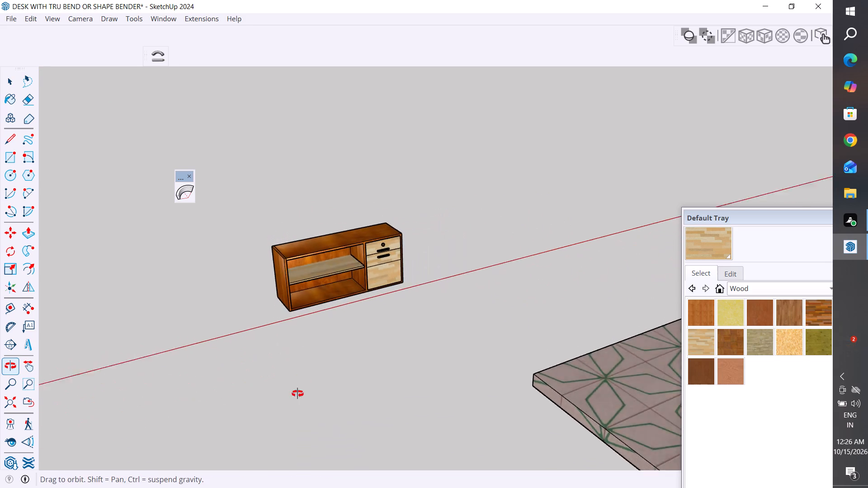
middle_click_drag(297, 394, 295, 408)
left_click(11, 84)
left_click_drag(442, 190, 353, 280)
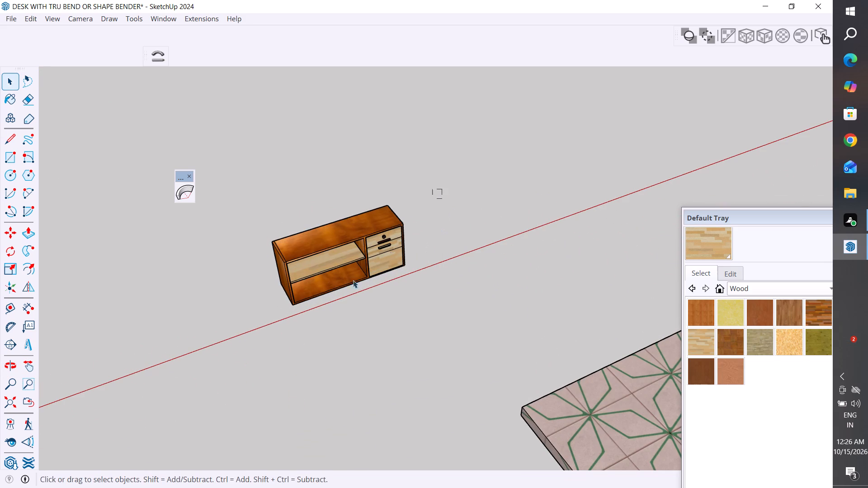
left_click_drag(353, 280, 271, 327)
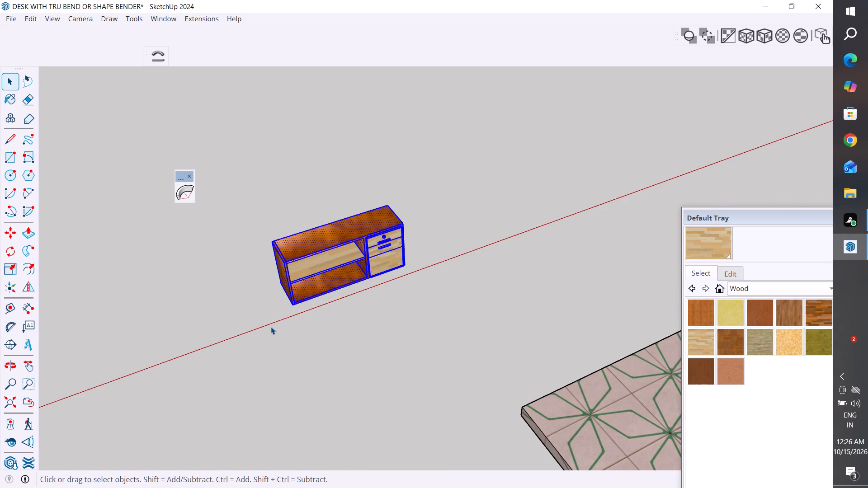
type("nm")
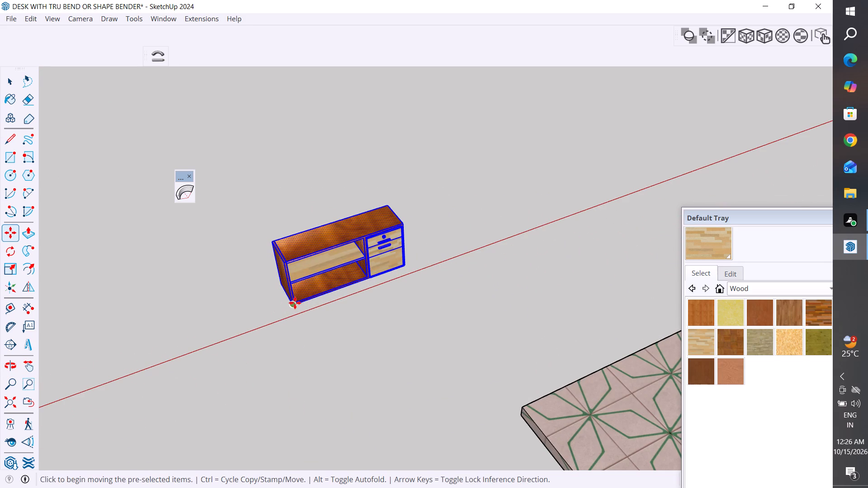
scroll(292, 307, "up", 9)
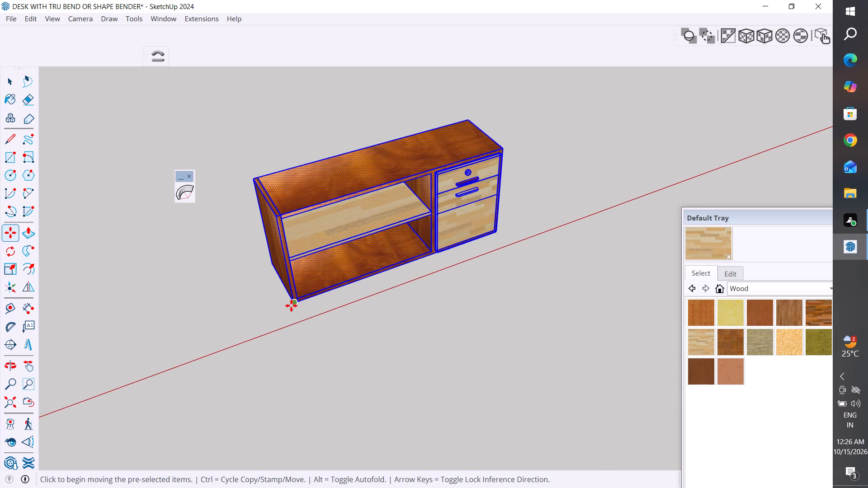
left_click(291, 305)
scroll(291, 306, "down", 16)
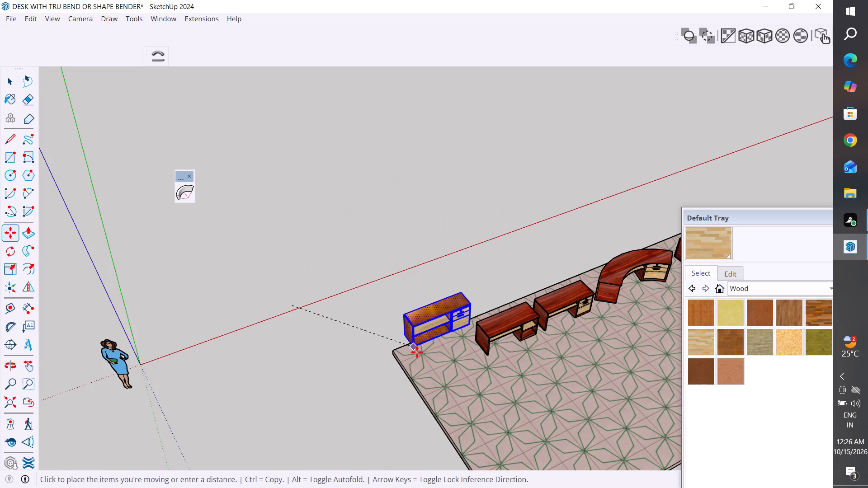
scroll(417, 352, "up", 8)
middle_click_drag(419, 377, 420, 207)
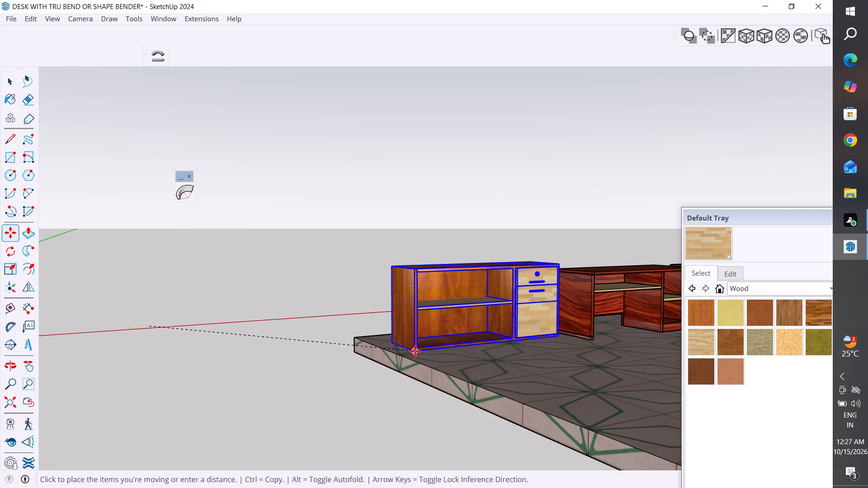
scroll(415, 351, "up", 3)
left_click(415, 351)
scroll(223, 238, "down", 10)
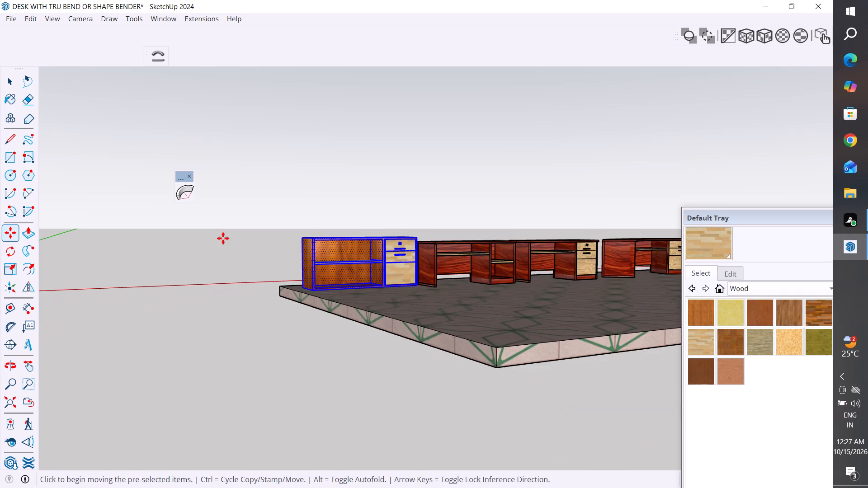
middle_click_drag(265, 273, 609, 440)
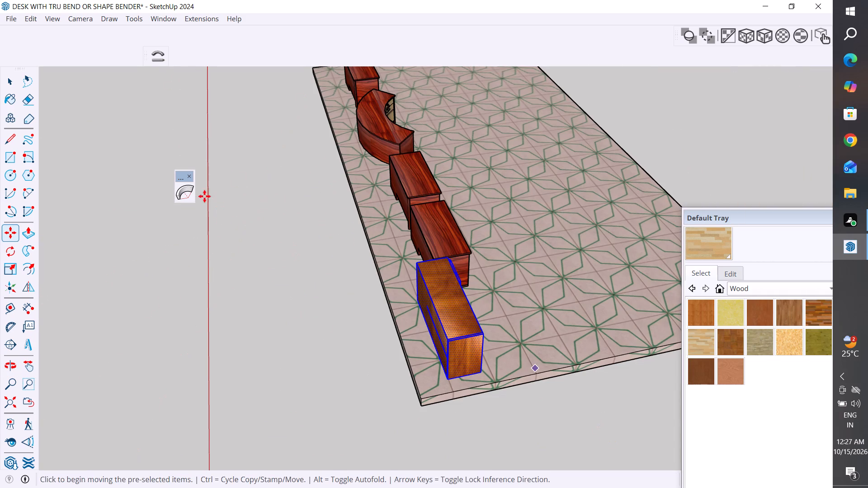
left_click(13, 89)
Move the middle shelf forward so its front corner meets the front edge of the divider beside the drawers.
middle_click_drag(366, 365, 636, 337)
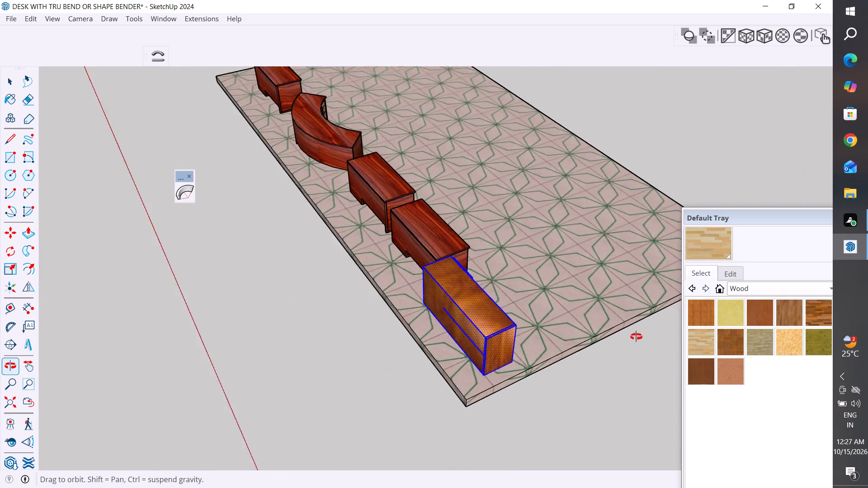
middle_click_drag(636, 337, 90, 399)
scroll(338, 320, "up", 5)
middle_click_drag(409, 277, 392, 160)
scroll(409, 247, "up", 11)
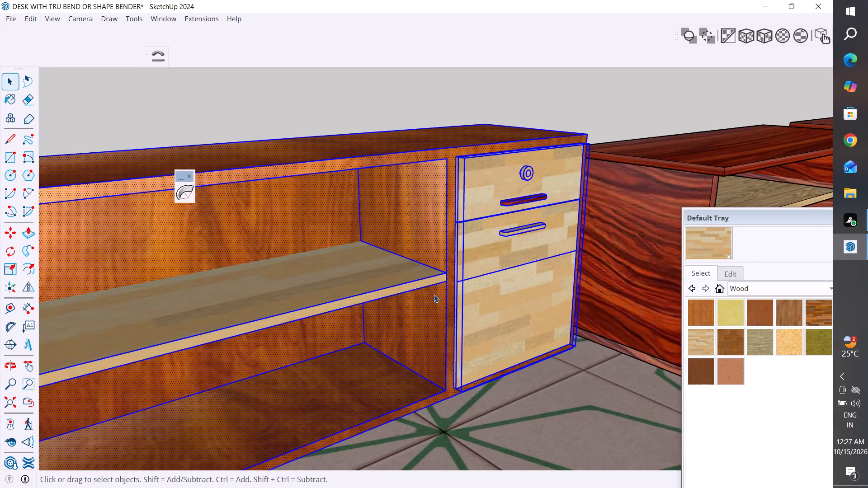
scroll(434, 295, "up", 5)
middle_click_drag(448, 298, 482, 301)
left_click(463, 264)
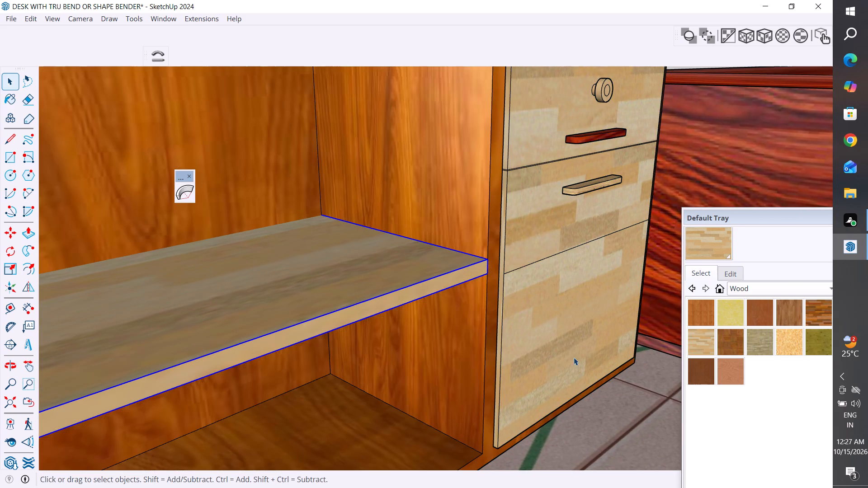
left_click(469, 273)
key("m")
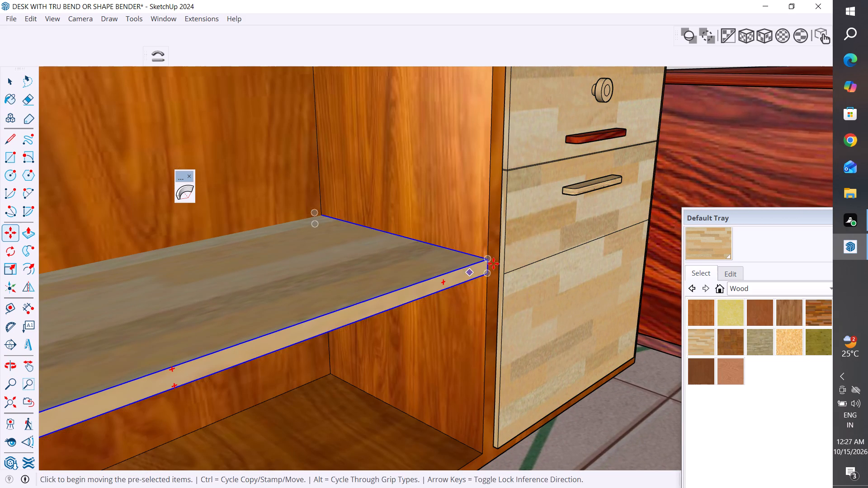
left_click(489, 261)
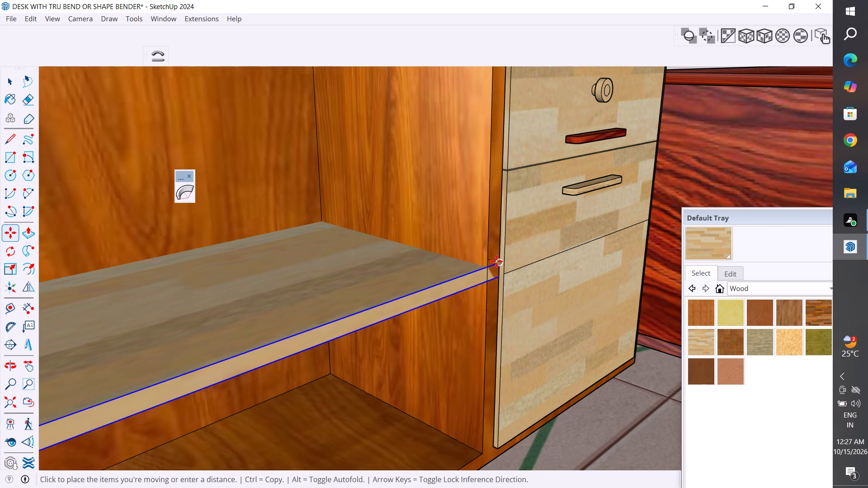
middle_click_drag(500, 259, 269, 324)
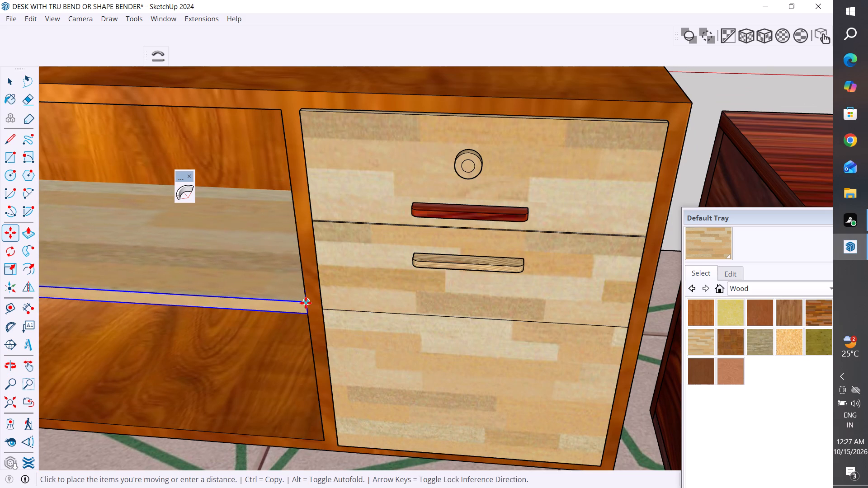
left_click(306, 303)
Examine the unit from behind to check how the middle shelf sits against the back panel, and clear the selection.
scroll(462, 313, "down", 12)
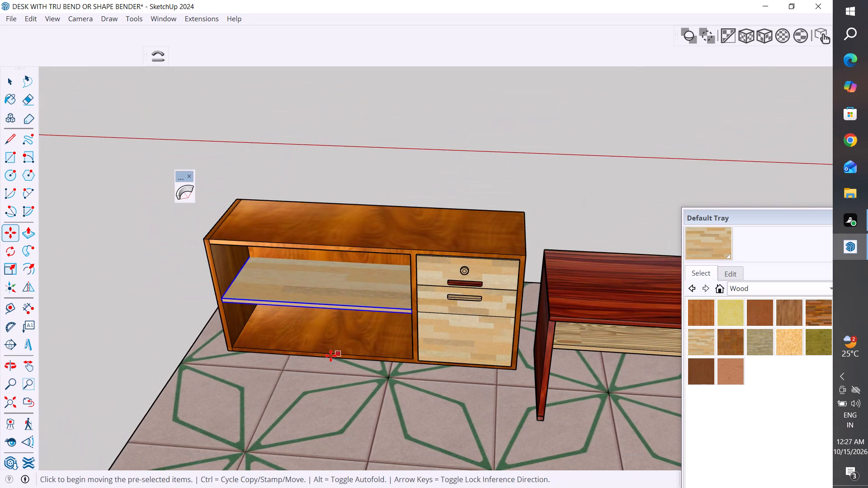
middle_click_drag(332, 357, 619, 357)
middle_click_drag(319, 375, 599, 294)
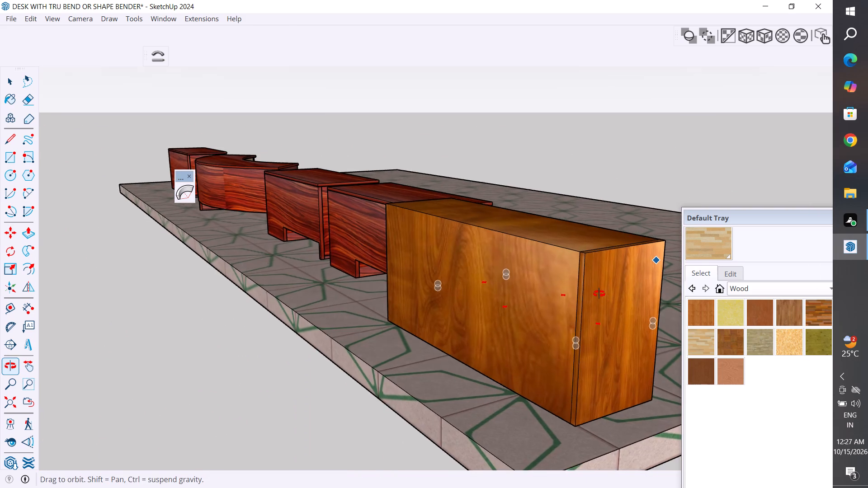
middle_click_drag(599, 294, 604, 300)
scroll(486, 362, "down", 11)
middle_click_drag(495, 371, 564, 479)
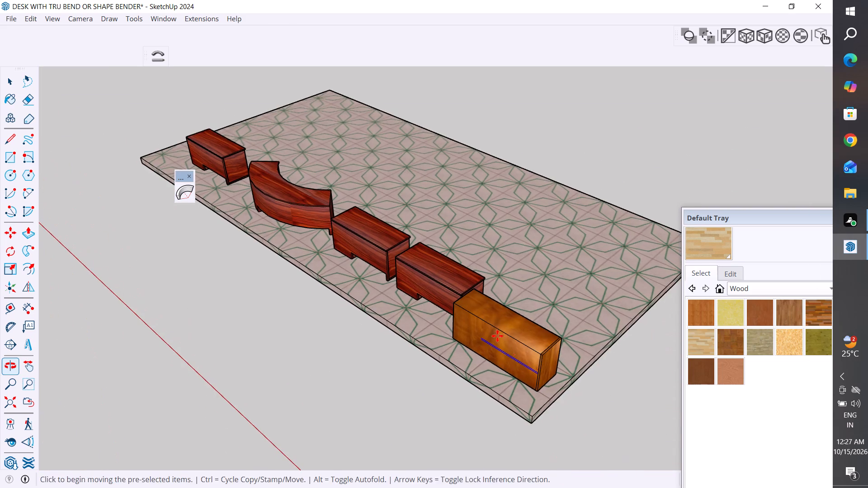
middle_click_drag(496, 329, 570, 389)
left_click(11, 82)
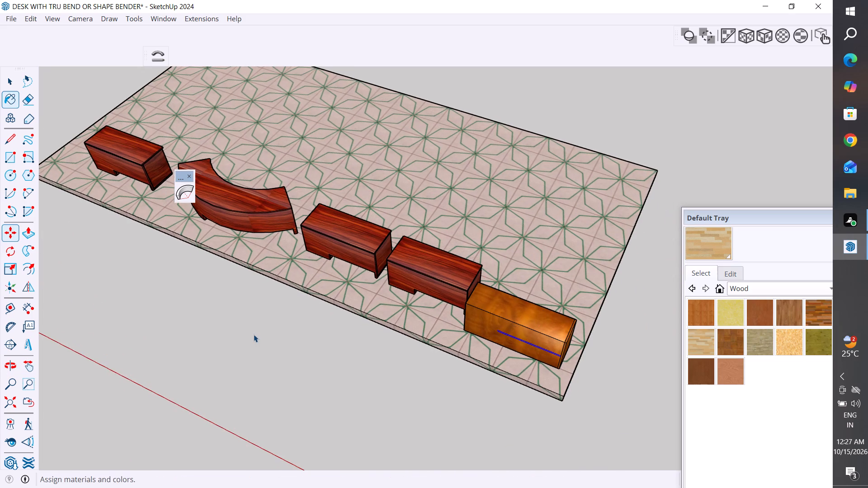
left_click(198, 365)
scroll(254, 334, "down", 5)
middle_click_drag(399, 330, 70, 322)
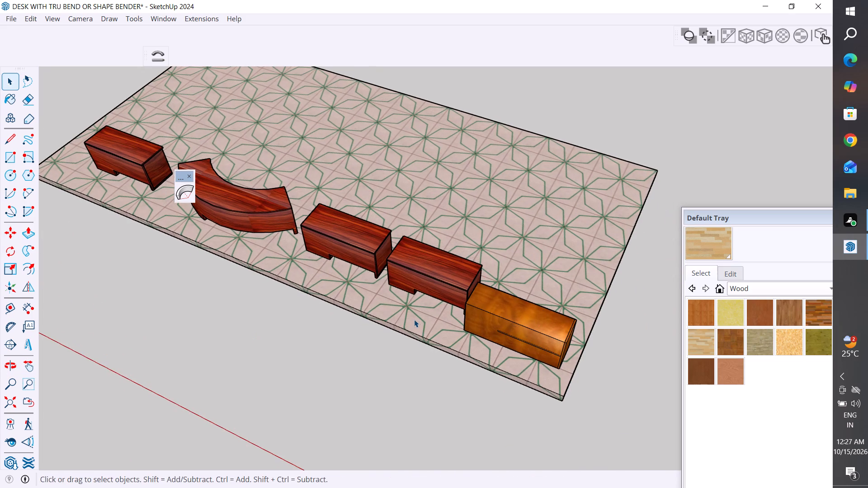
Open the middle shelf's group and push its front face back to make the shelf shallower, then leave the group.
scroll(390, 300, "up", 17)
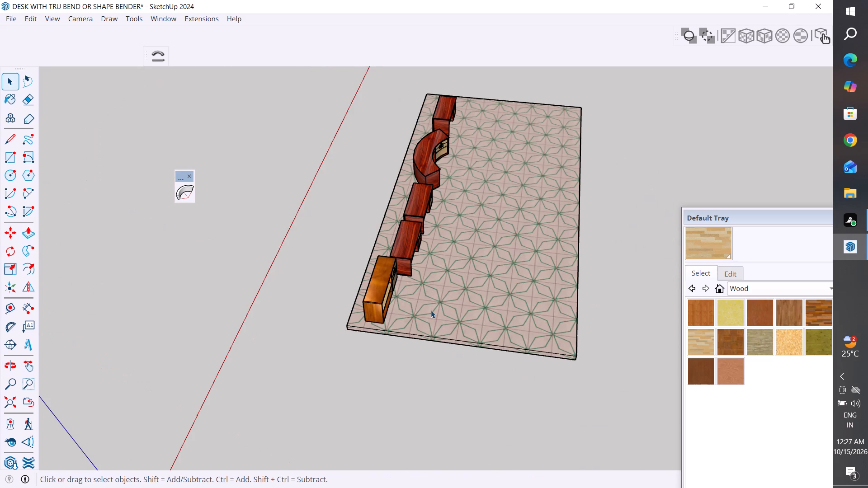
middle_click_drag(407, 279, 309, 175)
scroll(373, 254, "up", 9)
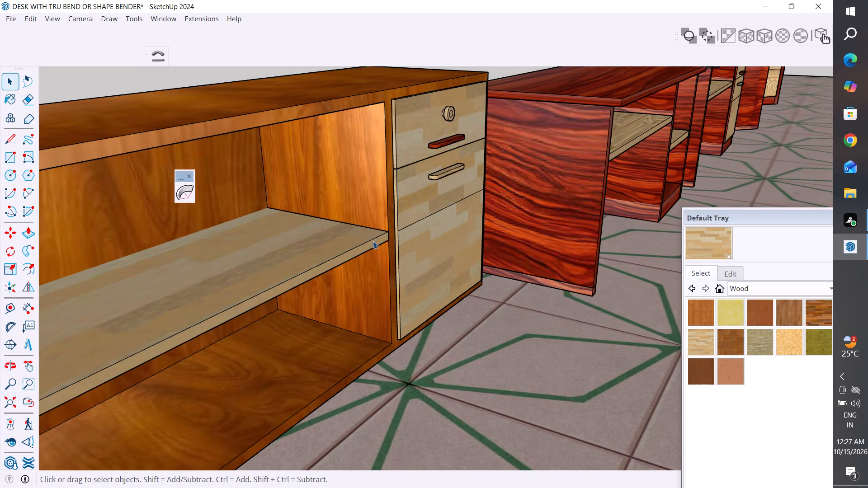
double_click(378, 243)
left_click(378, 243)
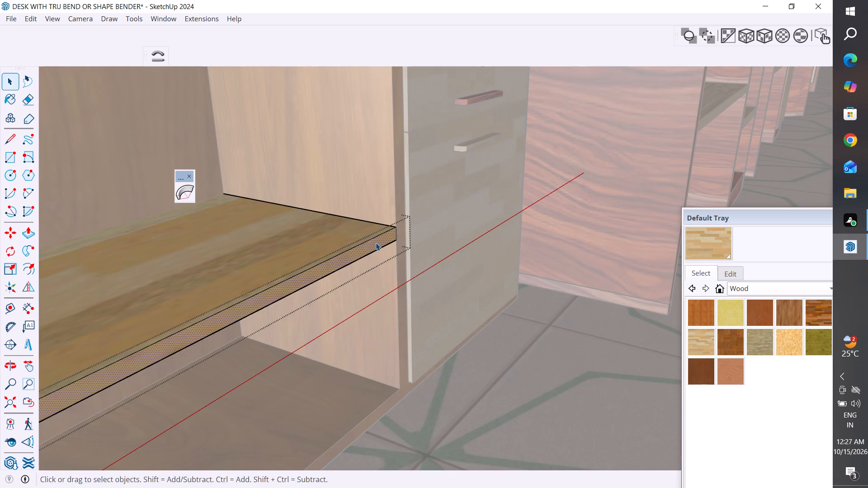
left_click(376, 243)
double_click(376, 243)
left_click(376, 243)
left_click_drag(767, 218, 708, 127)
left_click_drag(774, 211, 775, 203)
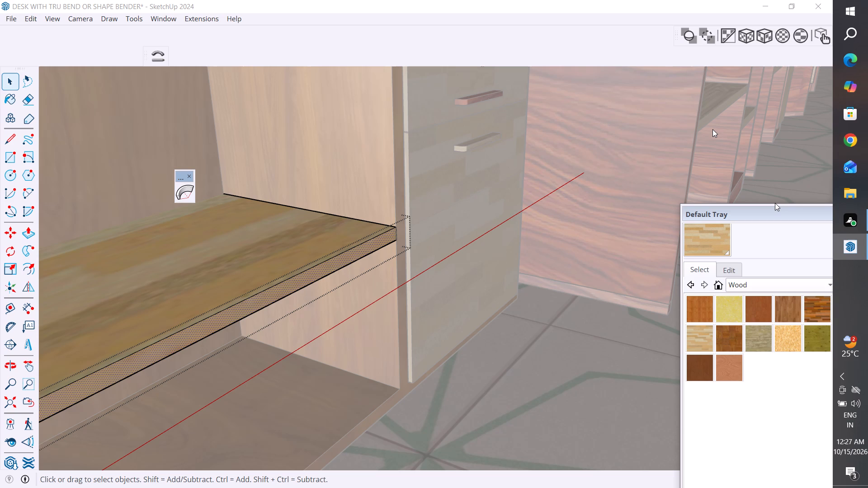
left_click_drag(775, 203, 739, 183)
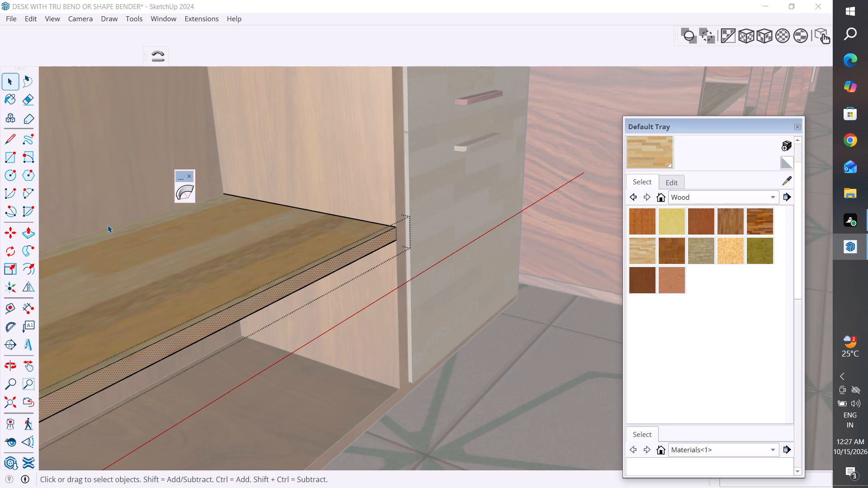
left_click(33, 234)
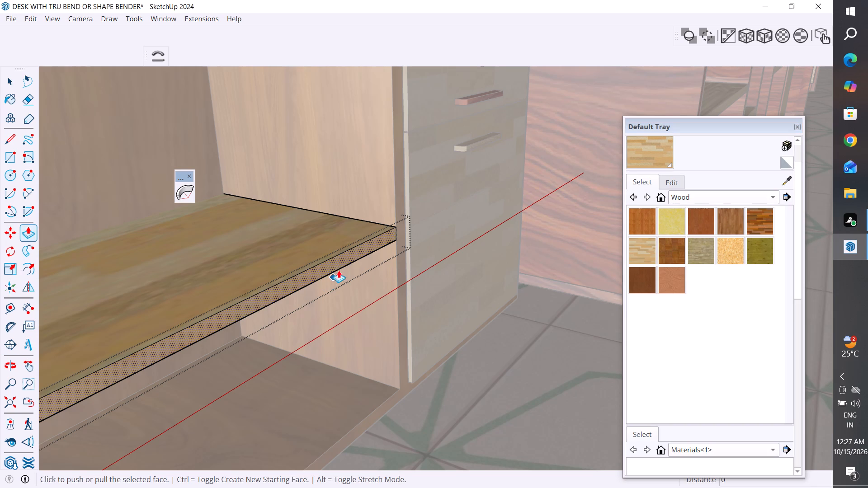
left_click(343, 261)
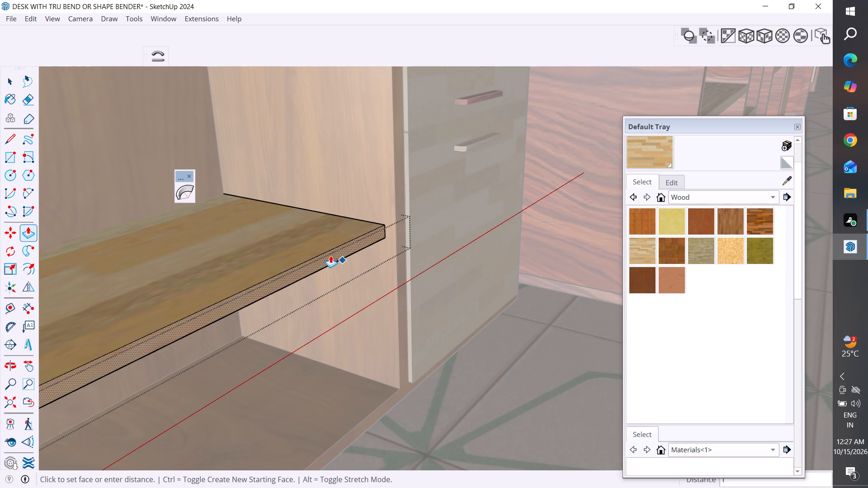
left_click(321, 252)
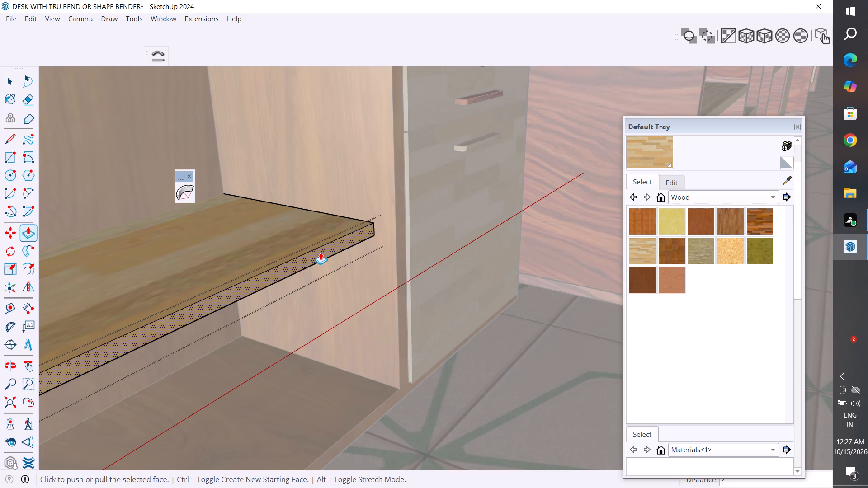
left_click(4, 83)
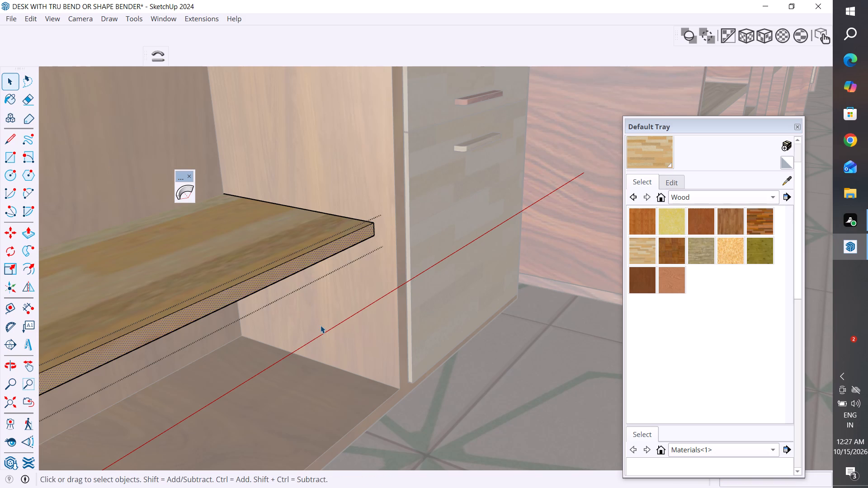
scroll(321, 325, "down", 4)
left_click(442, 375)
Move the shortened middle shelf forward by its front corner to the front edge of the divider.
left_click(327, 276)
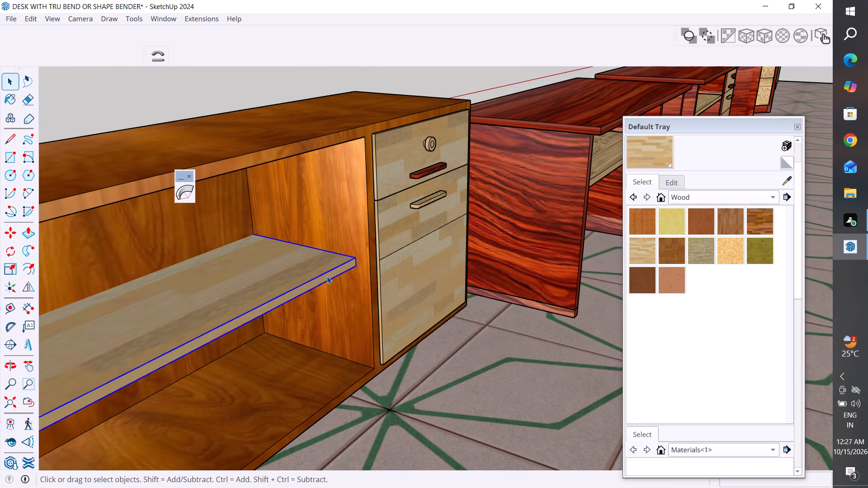
scroll(328, 276, "up", 4)
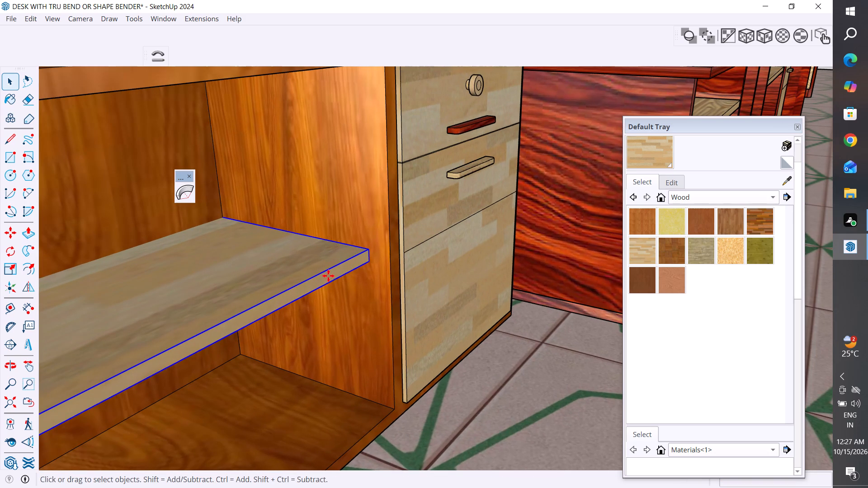
key("m")
left_click(370, 263)
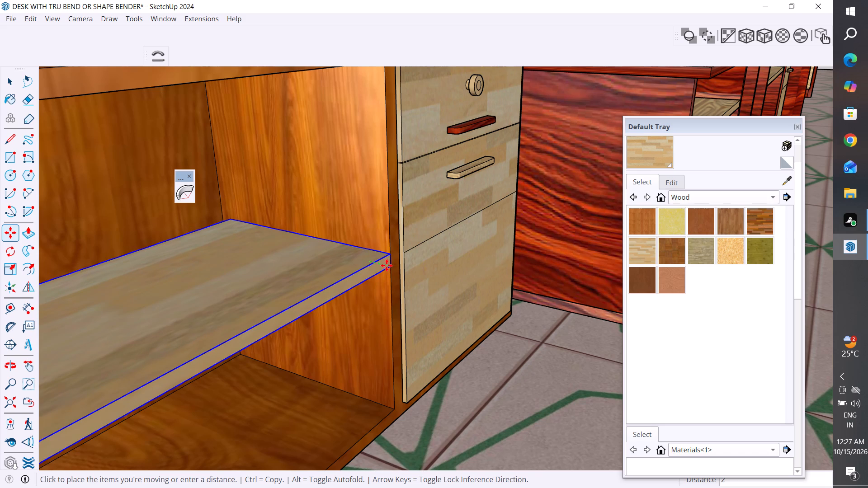
left_click(388, 265)
middle_click_drag(266, 250, 248, 319)
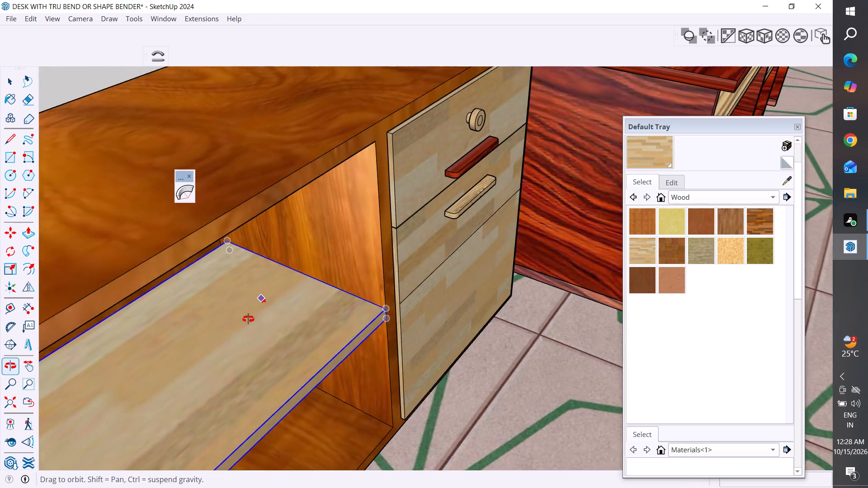
Leave the Move tool and clear the middle shelf's selection.
middle_click_drag(248, 319, 181, 298)
scroll(296, 283, "down", 11)
scroll(380, 258, "down", 4)
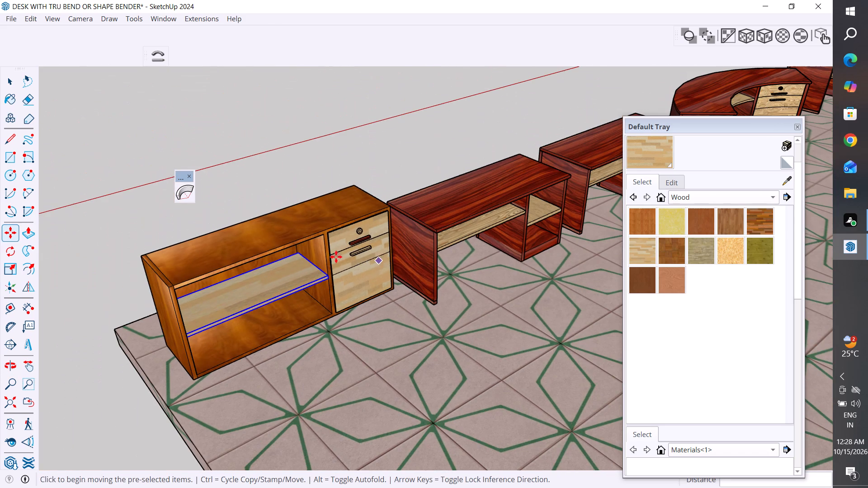
left_click(5, 87)
left_click(231, 122)
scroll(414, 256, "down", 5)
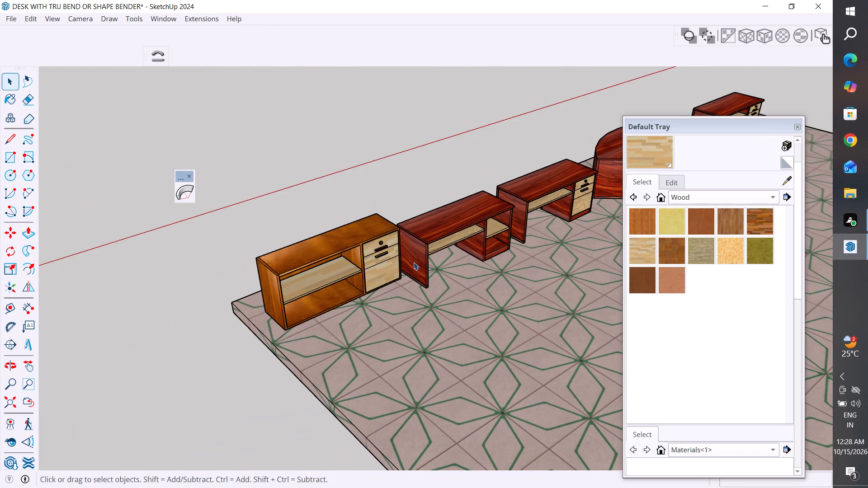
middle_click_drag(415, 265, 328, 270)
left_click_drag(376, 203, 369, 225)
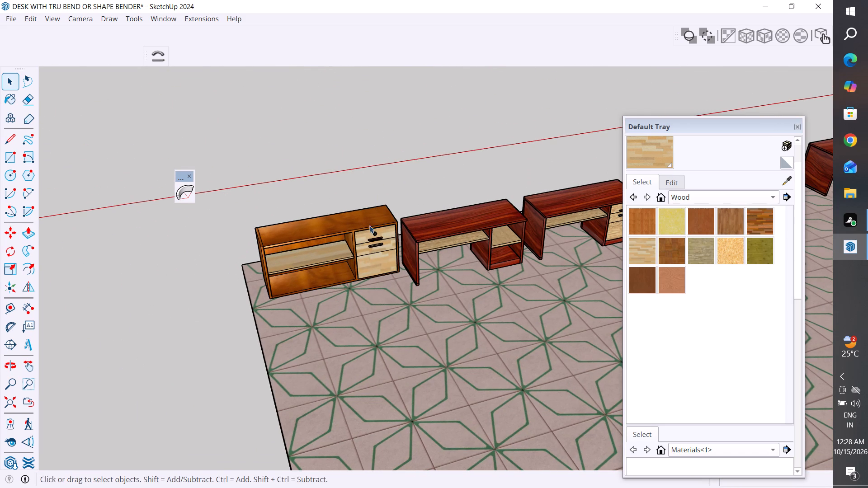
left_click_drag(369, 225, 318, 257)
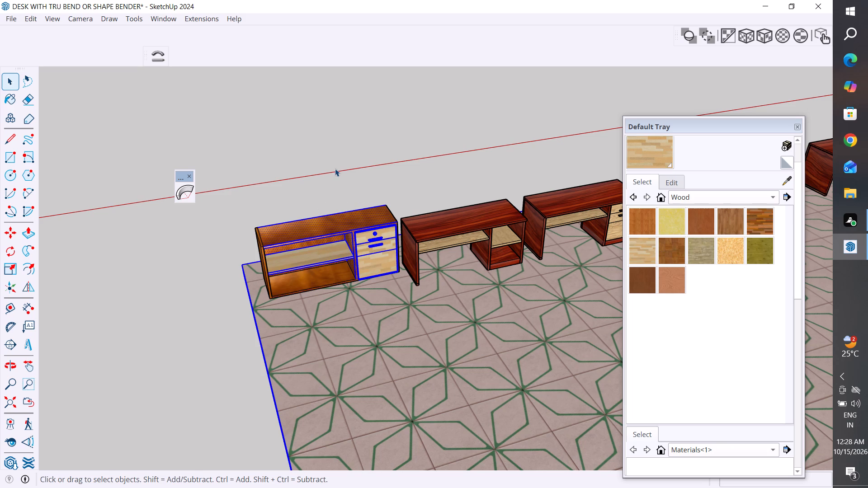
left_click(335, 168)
Select all parts of the desk unit, including its bottom, and move them about 182 back along the green axis, off the tiled floor.
middle_click_drag(386, 239, 357, 122)
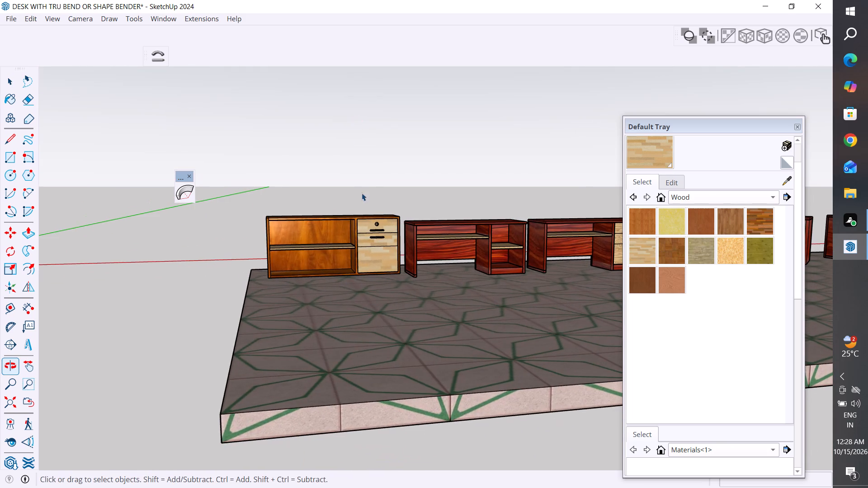
left_click_drag(376, 190, 236, 253)
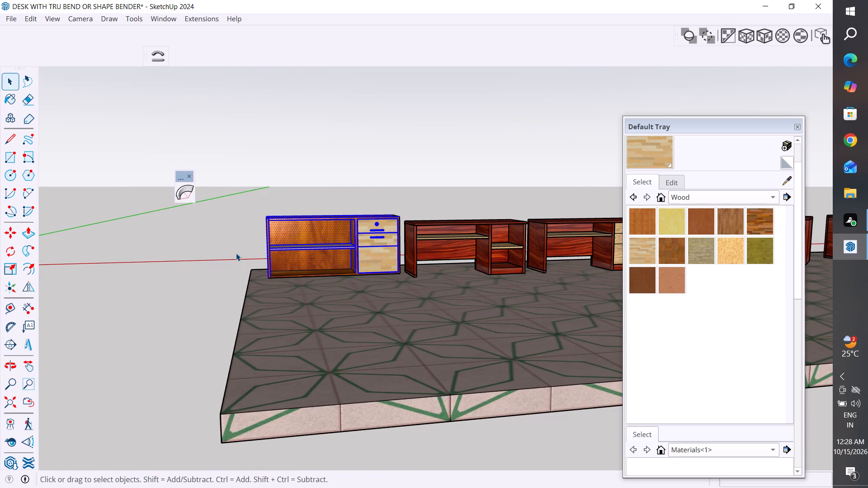
middle_click_drag(369, 290, 417, 339)
scroll(330, 287, "up", 4)
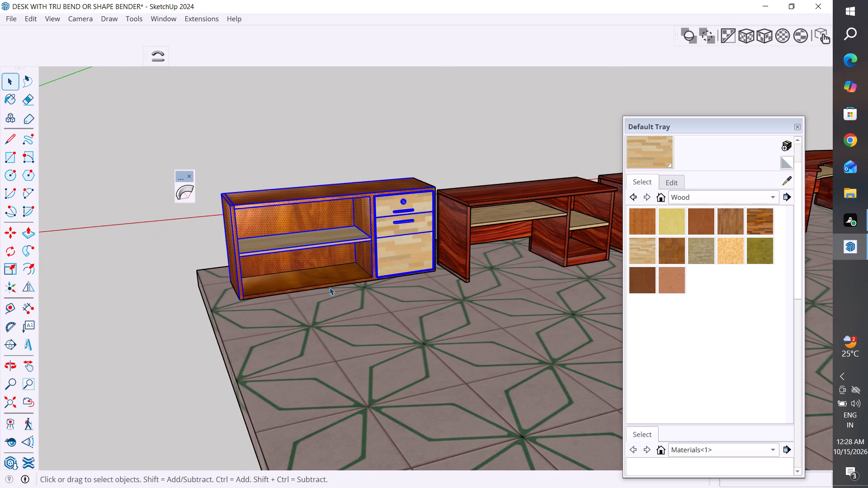
left_click(335, 280, "ctrl")
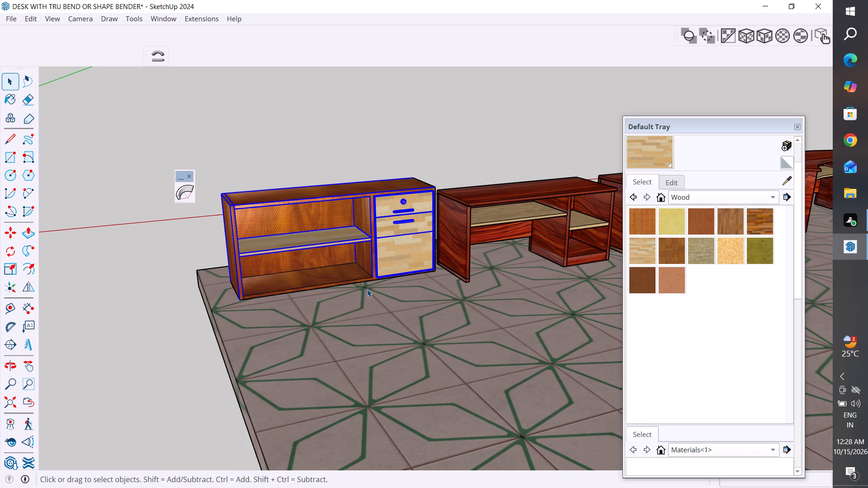
key("m")
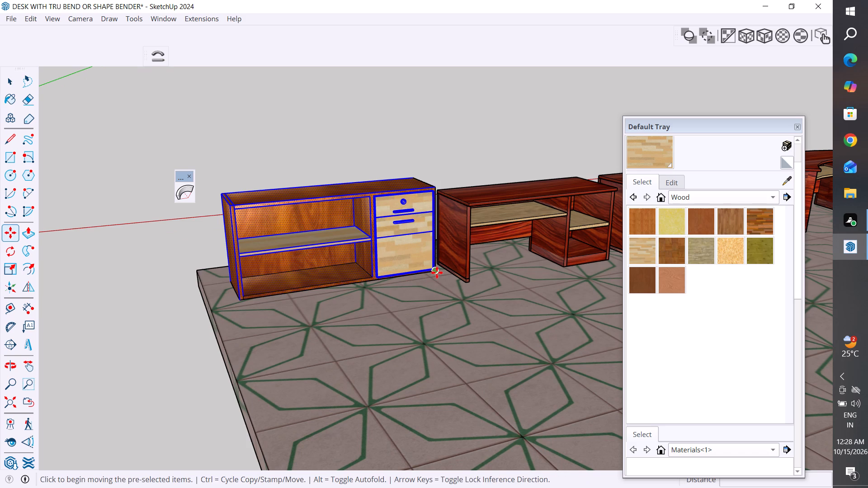
left_click(437, 272)
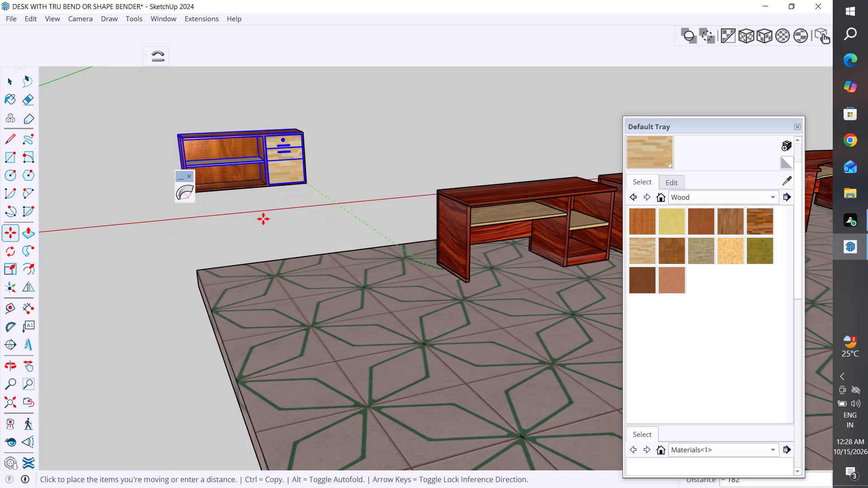
left_click(263, 219)
left_click(7, 75)
left_click(199, 213)
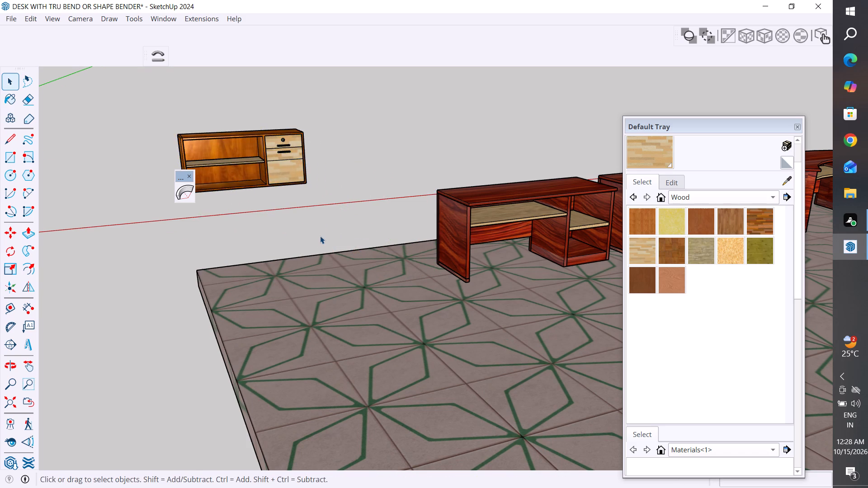
Select all parts of the relocated desk unit, make them one group, and clear the selection.
scroll(320, 236, "down", 3)
middle_click_drag(326, 239, 435, 325)
scroll(341, 359, "down", 5)
middle_click_drag(138, 321, 274, 262)
left_click_drag(286, 235, 158, 358)
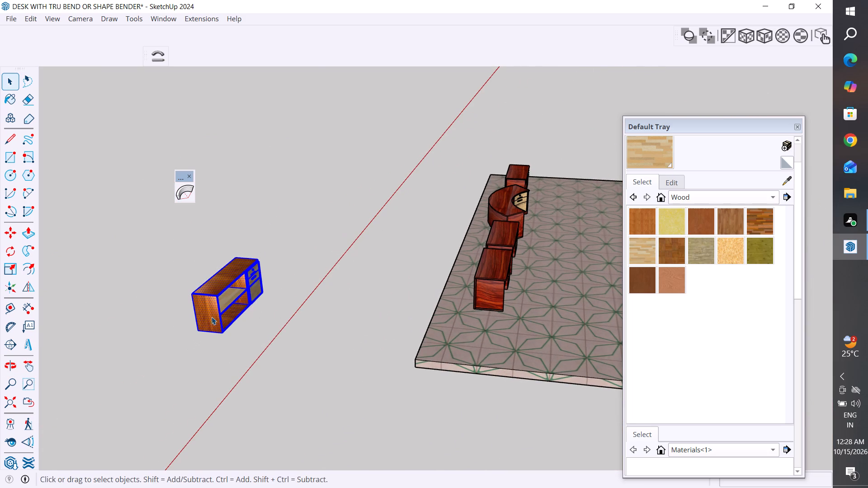
right_click(207, 318)
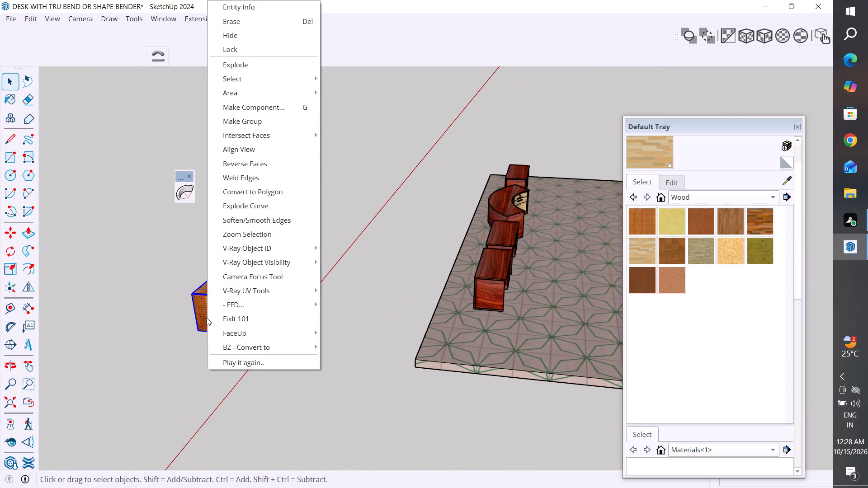
left_click(255, 121)
left_click(303, 319)
Examine the grouped desk unit from the front and select it to check that it is a single object.
middle_click_drag(319, 395, 139, 460)
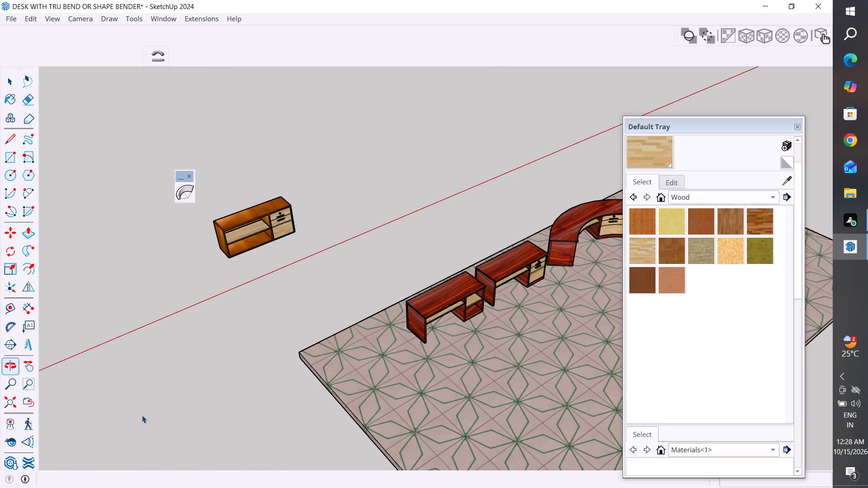
scroll(198, 279, "up", 8)
middle_click_drag(347, 230, 197, 281)
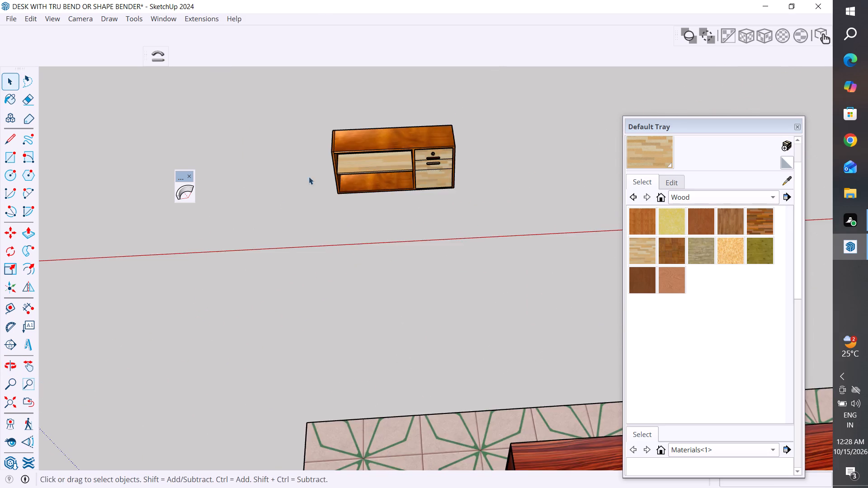
scroll(326, 150, "up", 4)
middle_click_drag(370, 119, 368, 33)
scroll(370, 119, "up", 1)
scroll(410, 235, "up", 3)
middle_click_drag(418, 223, 464, 221)
left_click(471, 194)
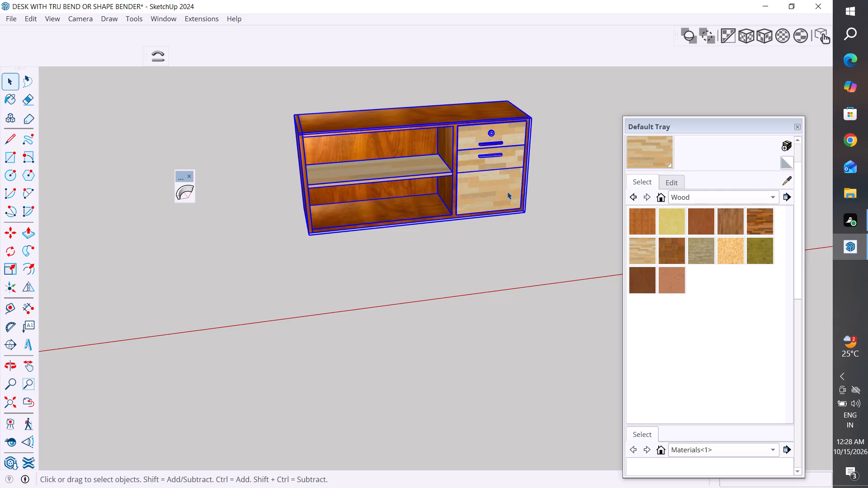
Hide the Shape Bender tools and clear the desk unit's selection.
right_click(321, 19)
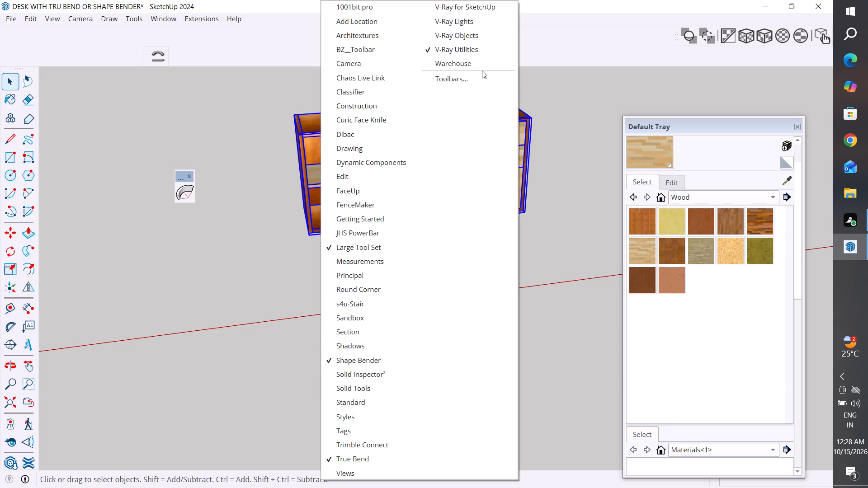
left_click(370, 361)
left_click(351, 321)
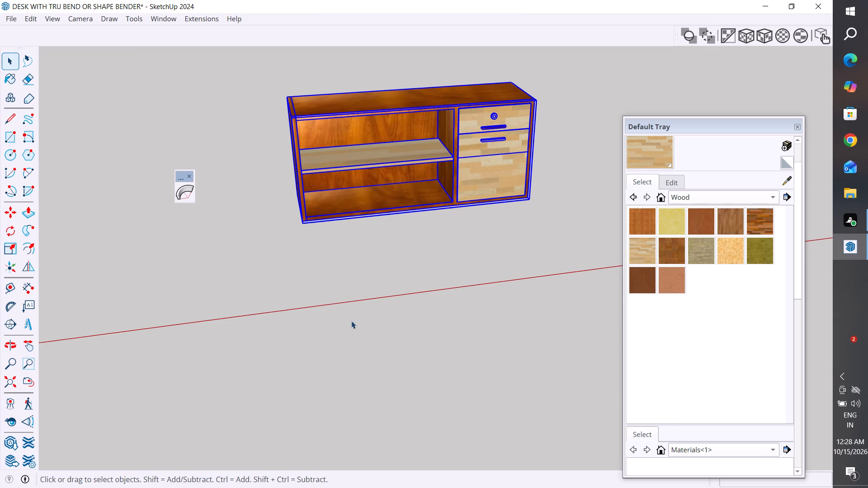
Draw a straight line about 71 long parallel to the red axis, just in front of the desk unit.
scroll(205, 336, "down", 5)
middle_click_drag(323, 361, 382, 369)
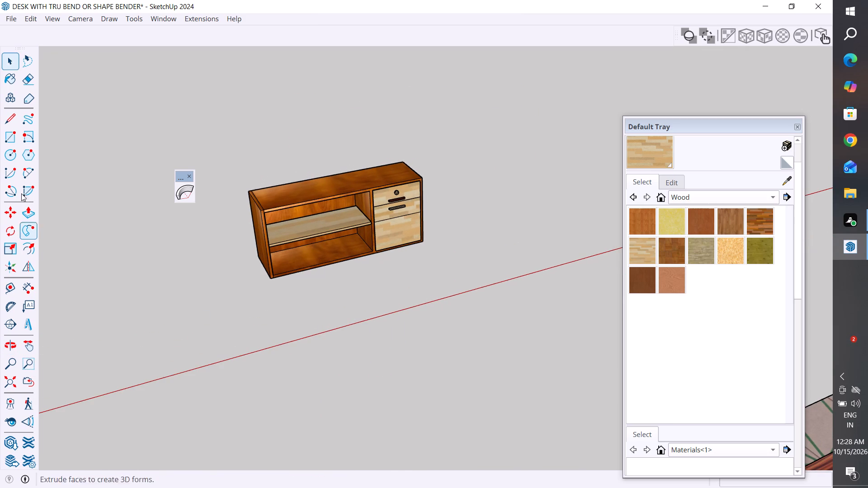
left_click(13, 113)
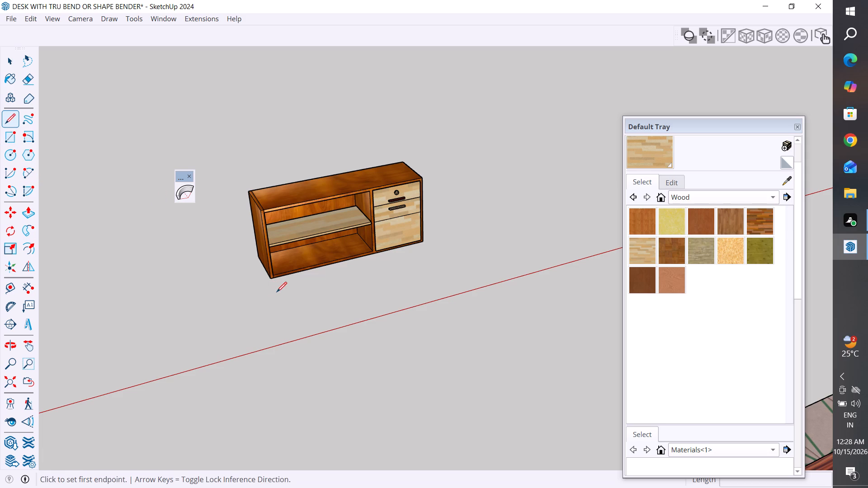
left_click(274, 292)
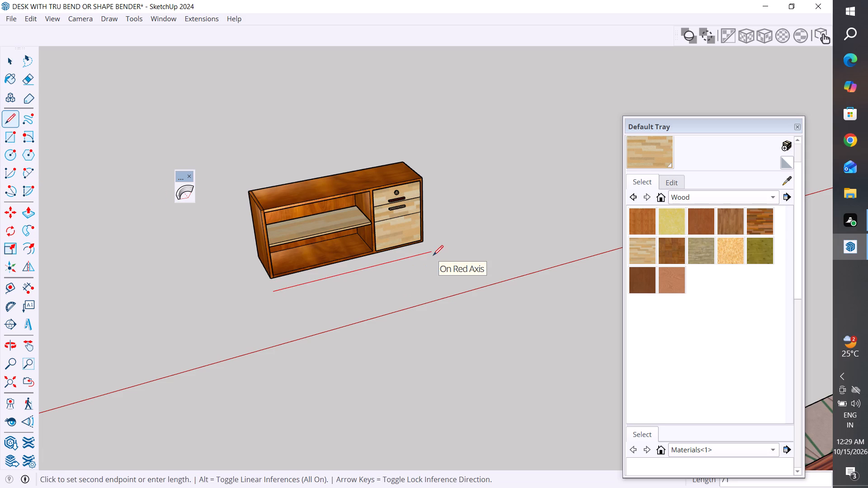
left_click(433, 255)
left_click(16, 61)
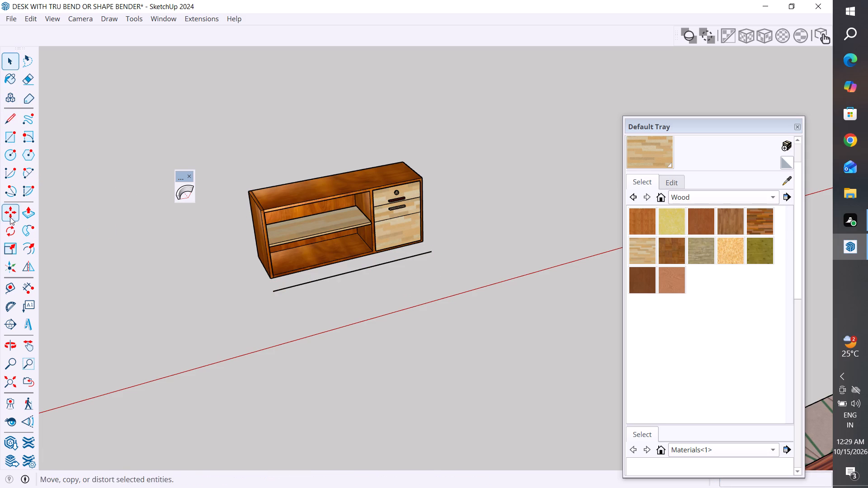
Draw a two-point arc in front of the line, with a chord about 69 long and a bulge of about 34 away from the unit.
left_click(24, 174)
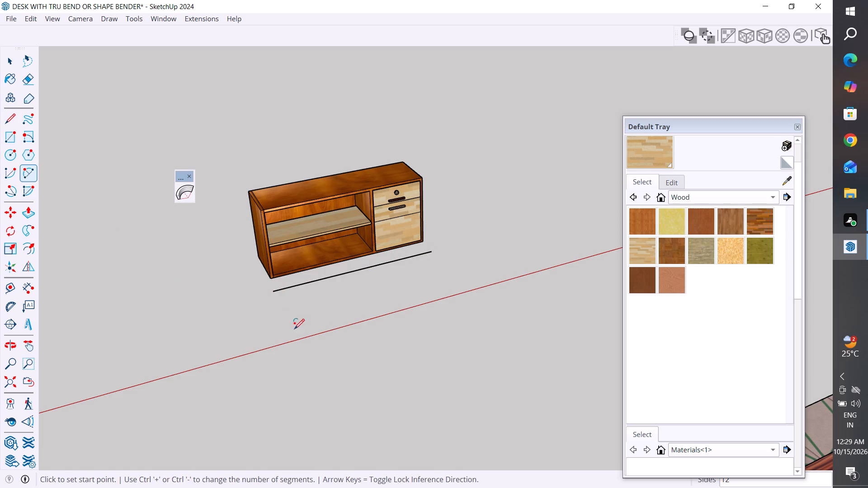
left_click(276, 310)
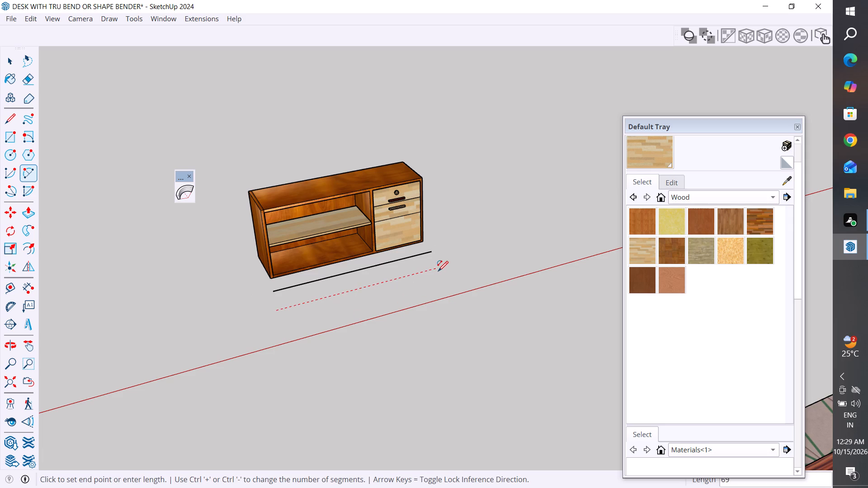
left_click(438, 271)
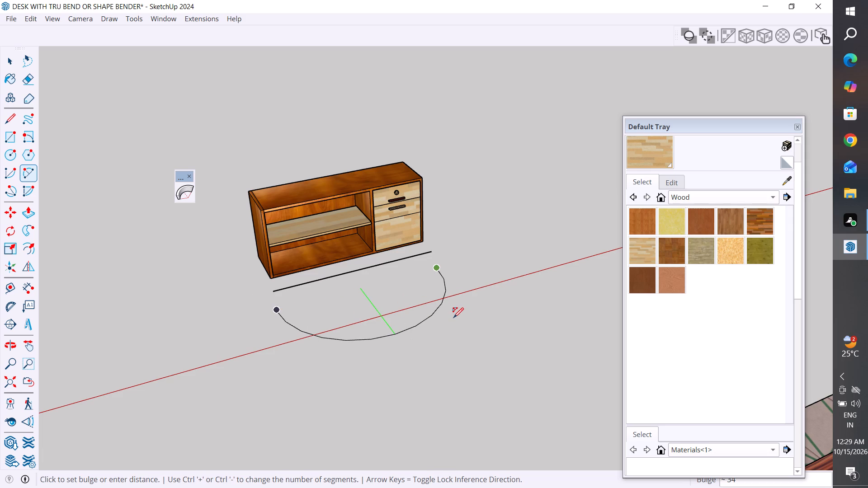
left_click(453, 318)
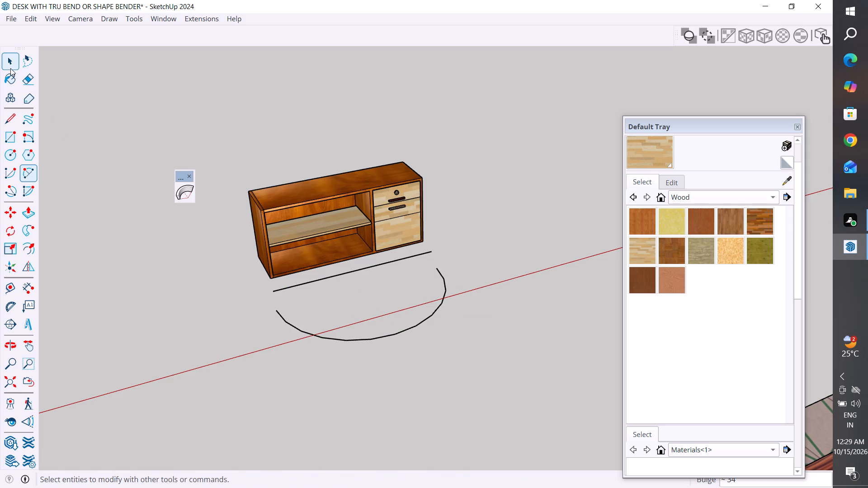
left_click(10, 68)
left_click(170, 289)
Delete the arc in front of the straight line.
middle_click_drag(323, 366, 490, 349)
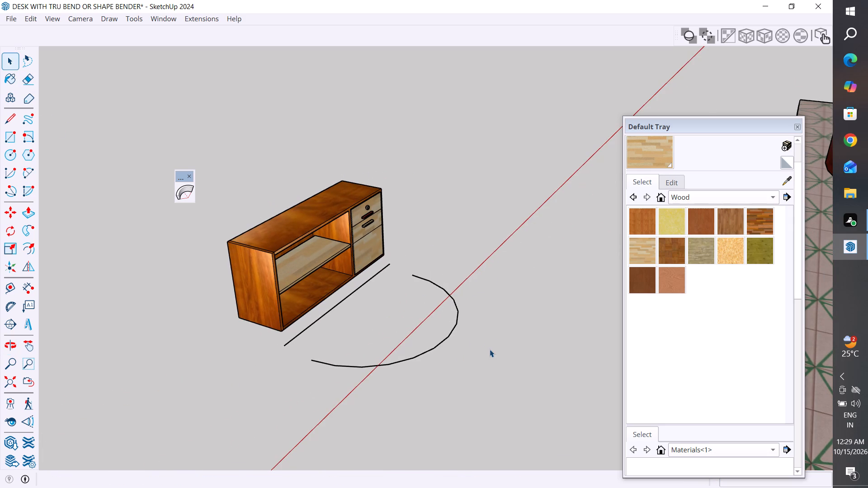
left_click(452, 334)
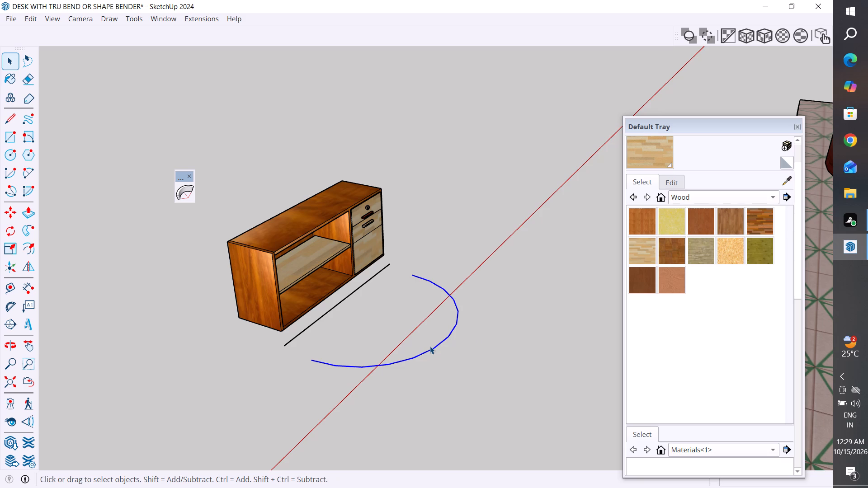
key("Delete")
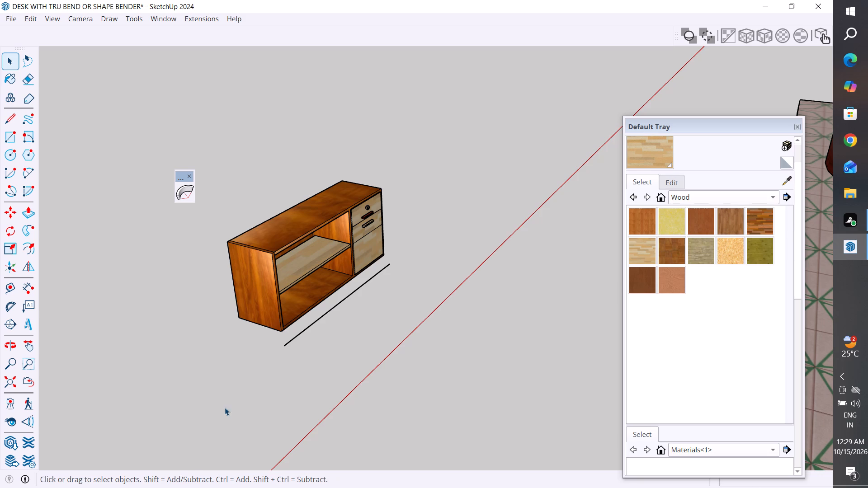
Draw a two-point arc in front of the straight line, with its chord parallel to the red axis and a bulge of about 20 away from the unit.
middle_click_drag(395, 347, 275, 394)
scroll(344, 336, "up", 2)
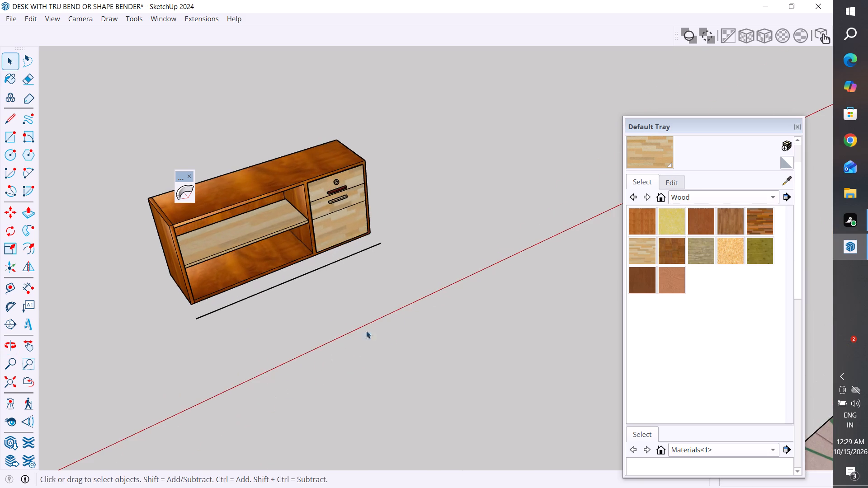
scroll(489, 304, "down", 4)
middle_click_drag(508, 329, 416, 351)
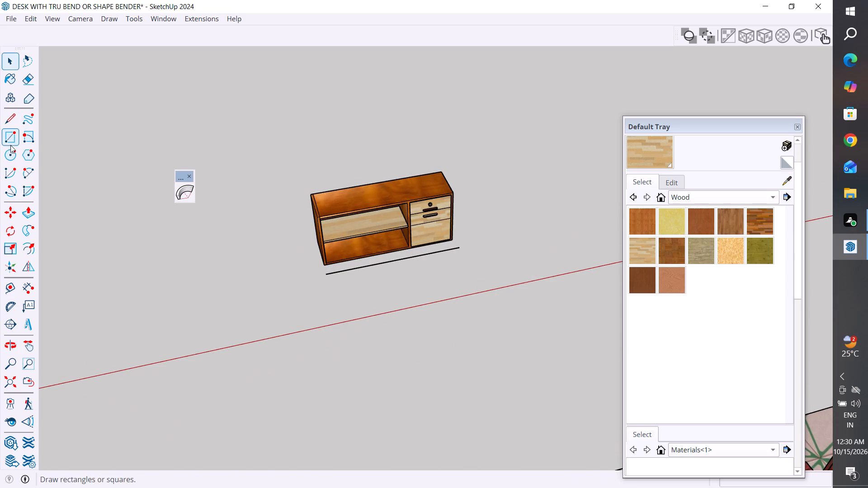
left_click(25, 173)
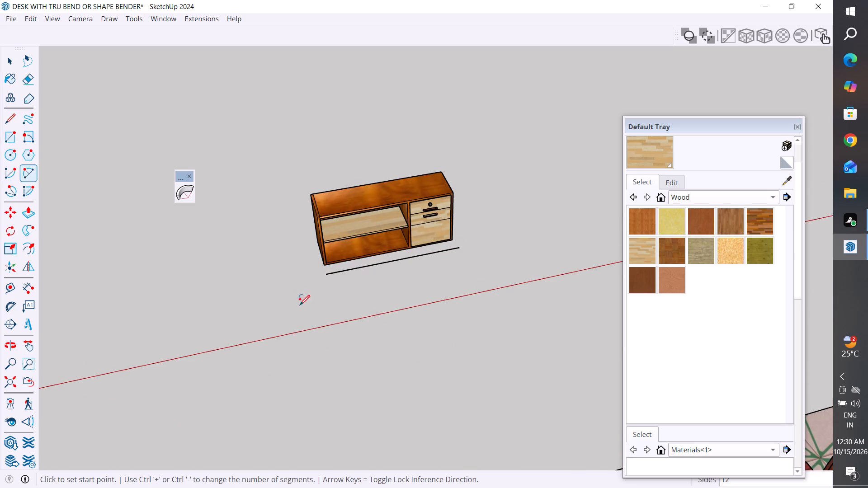
left_click(270, 314)
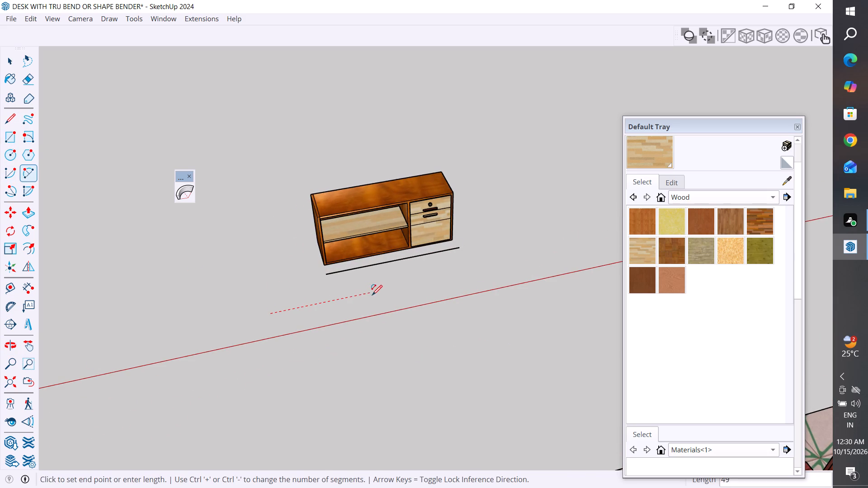
left_click(366, 297)
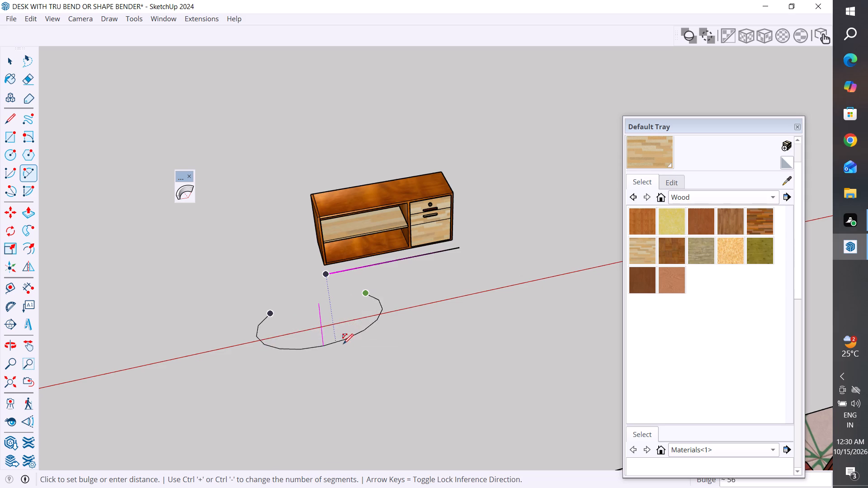
middle_click_drag(346, 345, 472, 221)
middle_click_drag(344, 355, 410, 326)
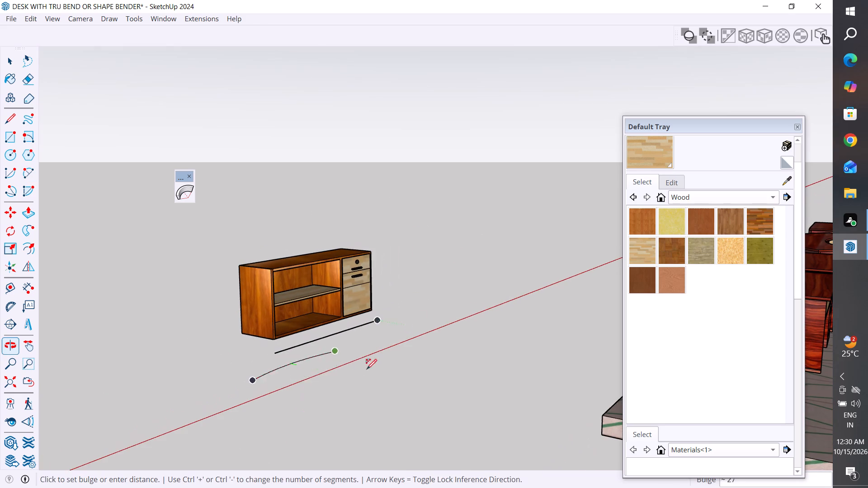
left_click(334, 377)
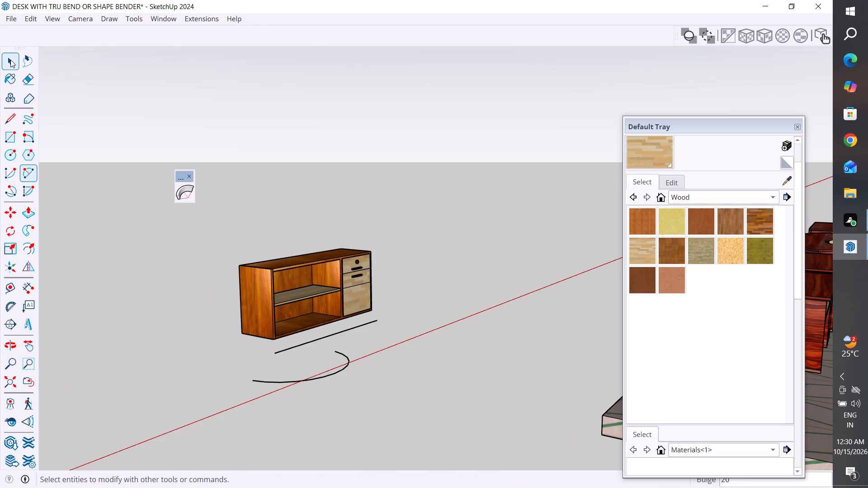
Draw a second two-point arc from the first arc's end nearest the line, bulging about 13 toward the desk unit.
left_click(10, 60)
middle_click_drag(427, 287, 348, 382)
scroll(396, 282, "up", 2)
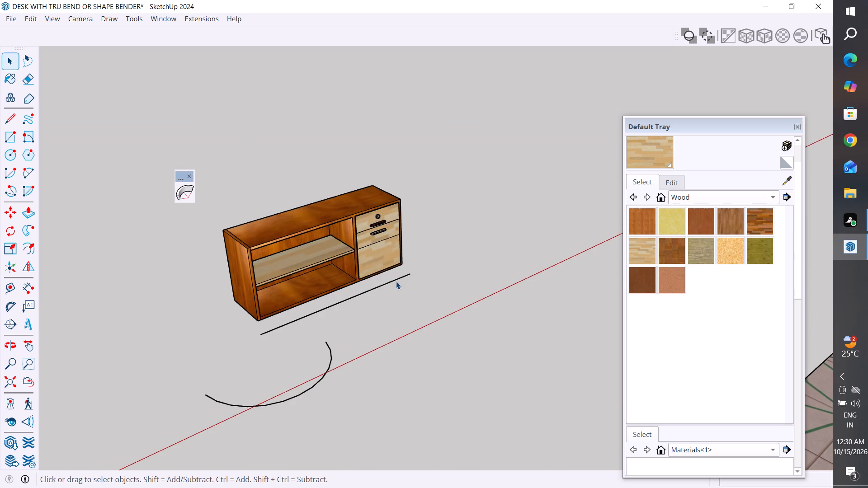
left_click(28, 174)
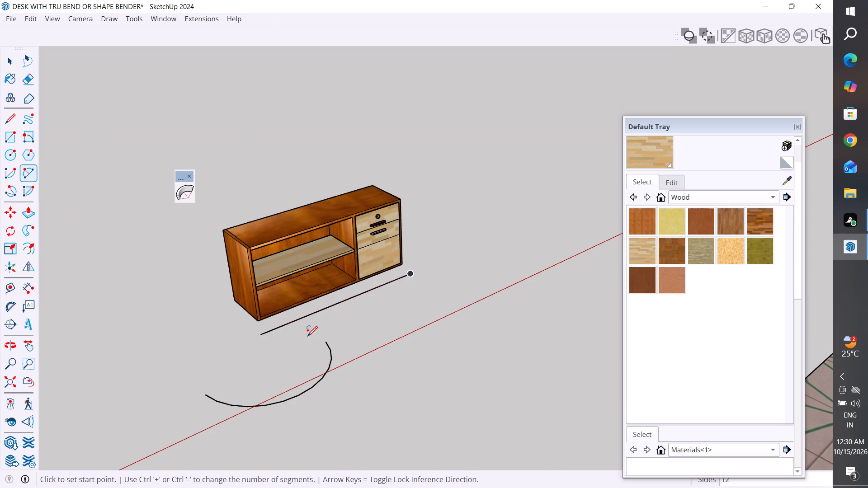
left_click(326, 343)
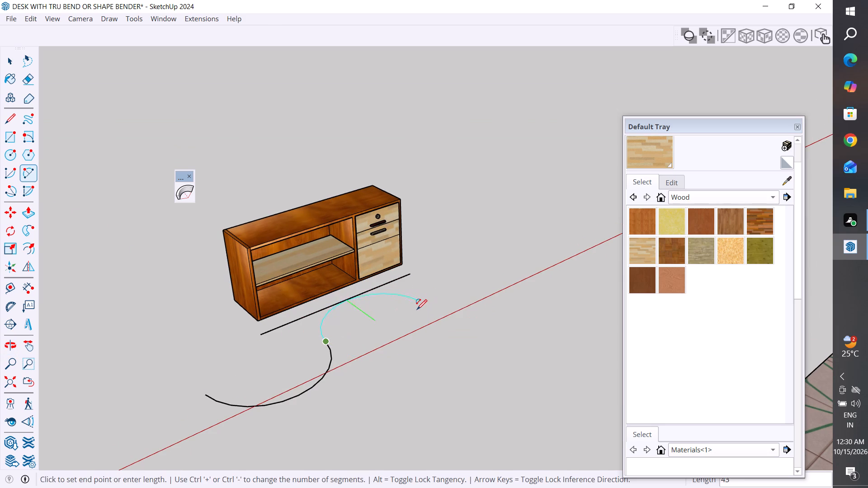
left_click(410, 314)
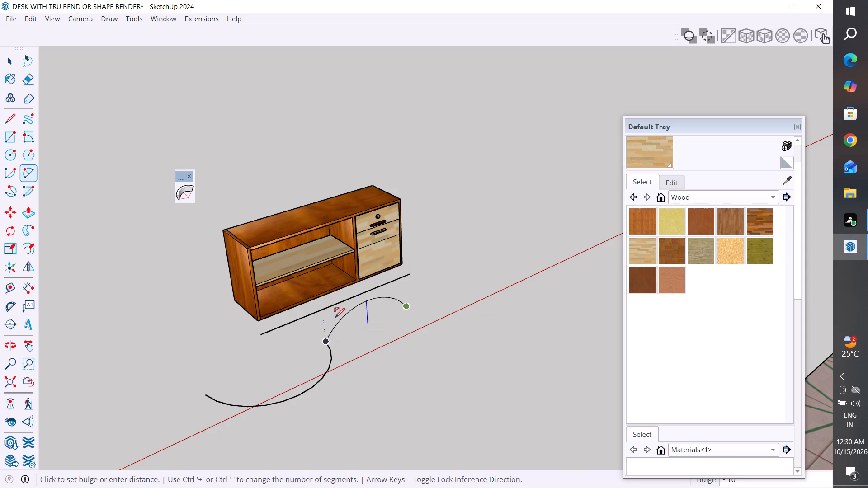
left_click(306, 328)
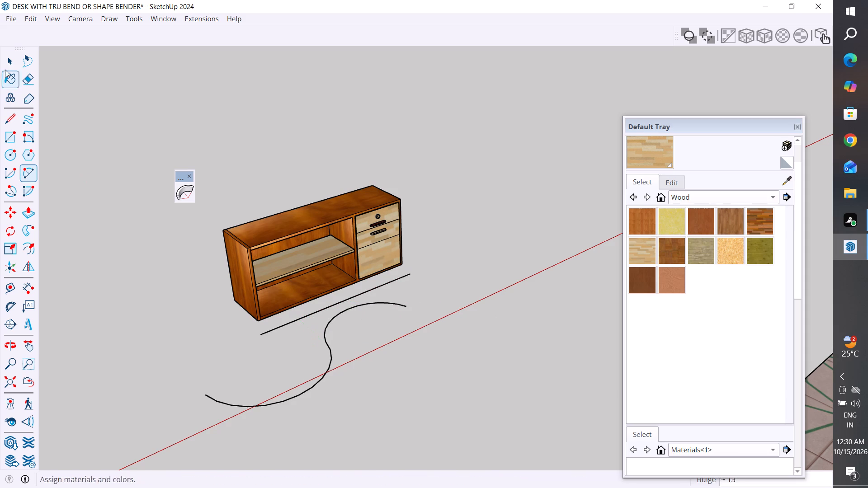
left_click(10, 55)
left_click(202, 367)
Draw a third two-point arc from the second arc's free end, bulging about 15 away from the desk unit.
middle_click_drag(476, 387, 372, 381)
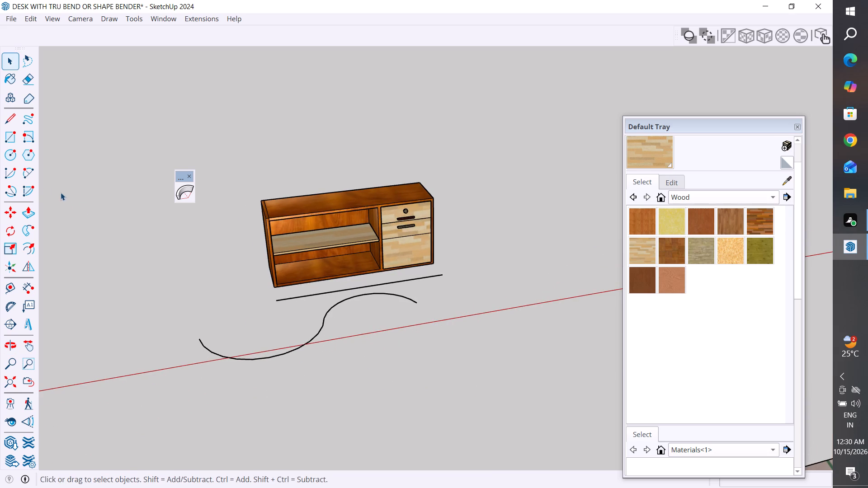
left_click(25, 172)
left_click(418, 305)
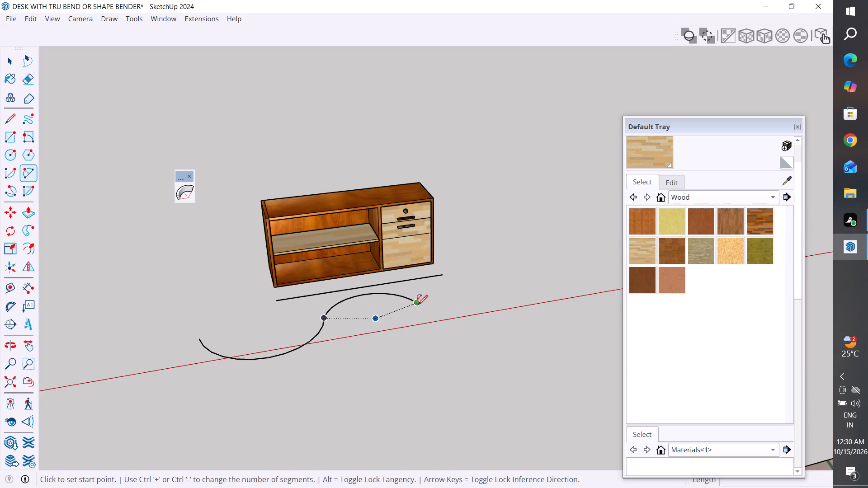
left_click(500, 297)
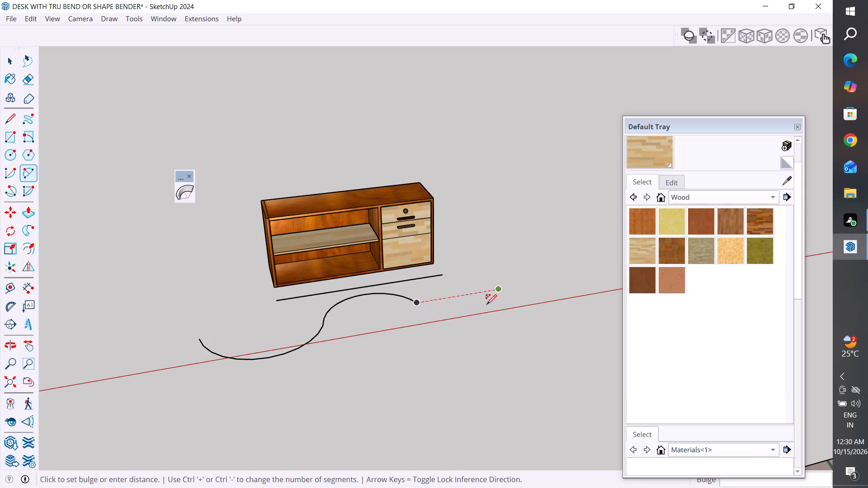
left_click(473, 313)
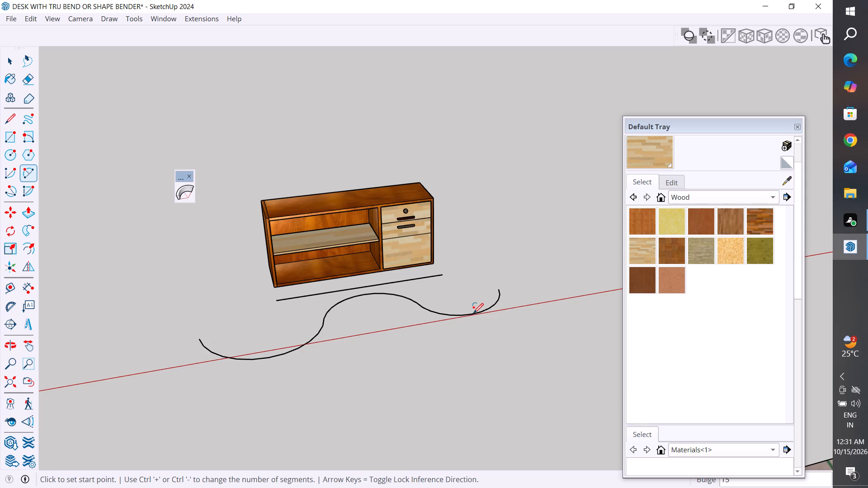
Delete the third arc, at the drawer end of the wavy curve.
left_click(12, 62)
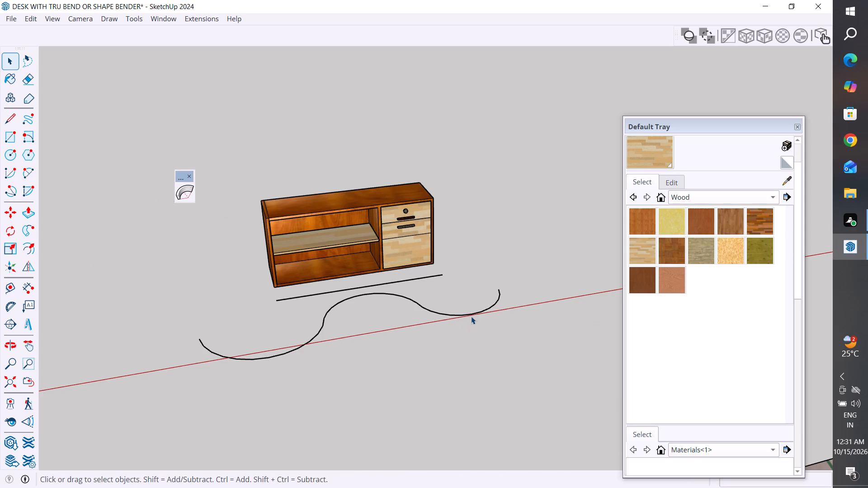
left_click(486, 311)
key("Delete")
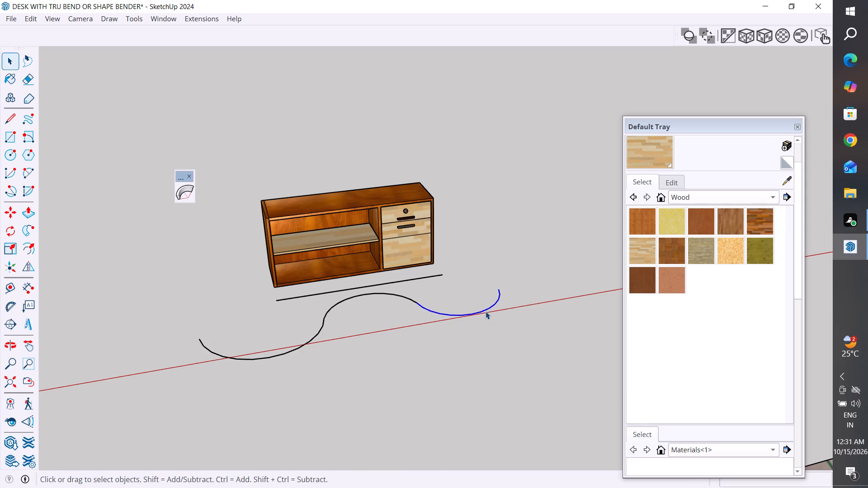
Redraw the third arc from the second arc's free end along the red axis, bulging about 15 away from the desk unit.
left_click(29, 175)
left_click(418, 305)
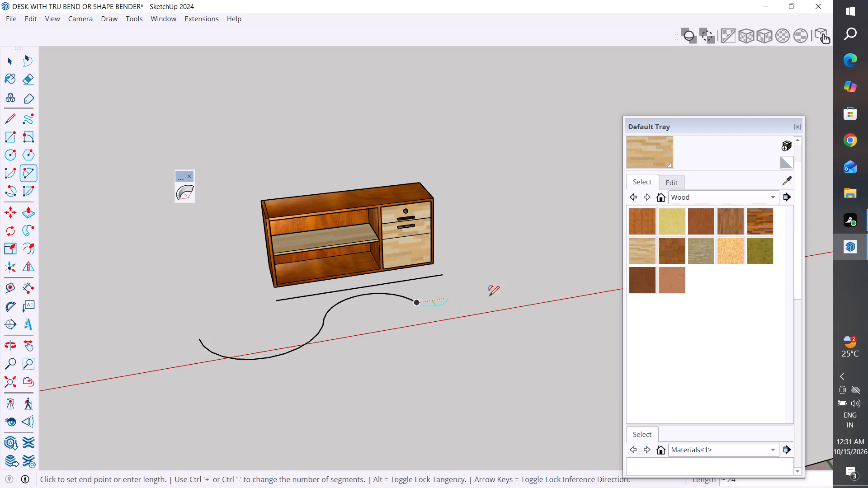
left_click(497, 294)
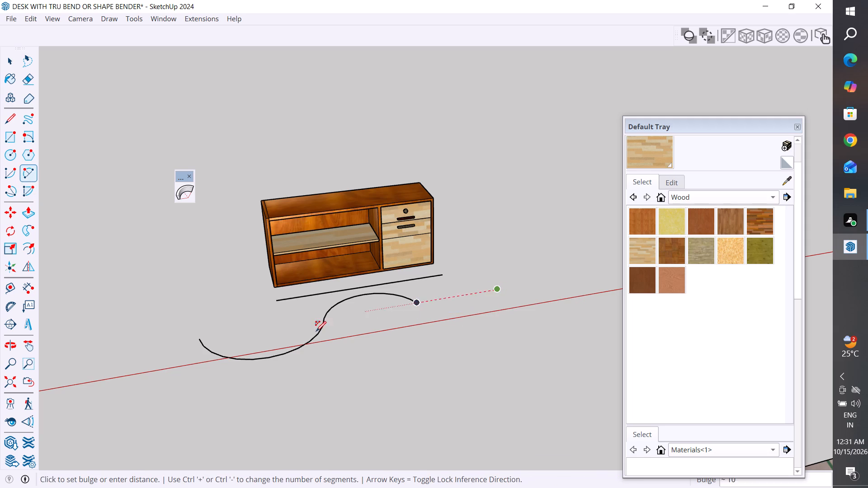
middle_click_drag(461, 303, 551, 364)
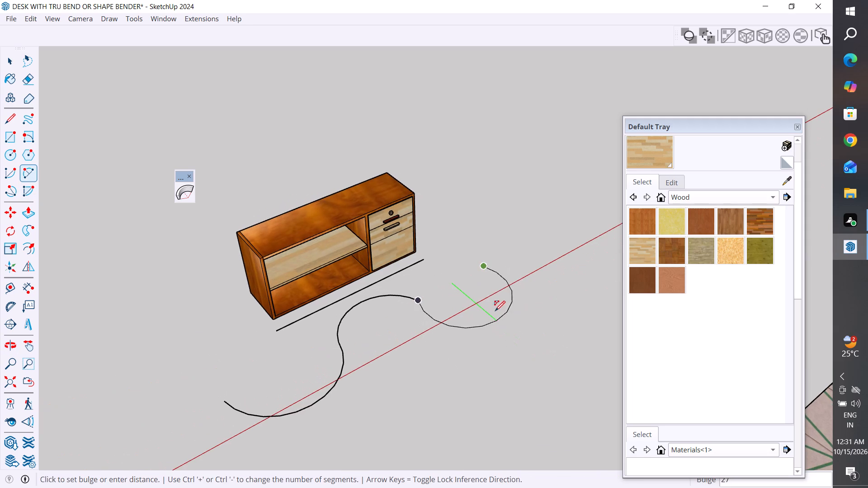
left_click(476, 301)
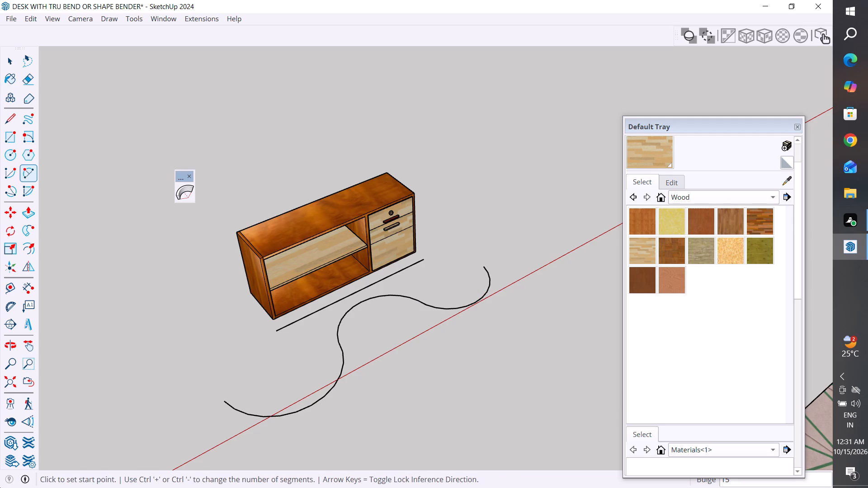
left_click(14, 61)
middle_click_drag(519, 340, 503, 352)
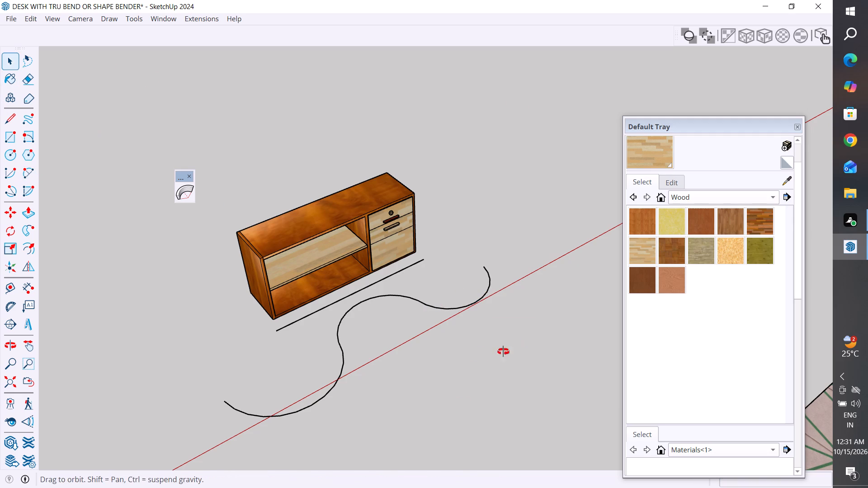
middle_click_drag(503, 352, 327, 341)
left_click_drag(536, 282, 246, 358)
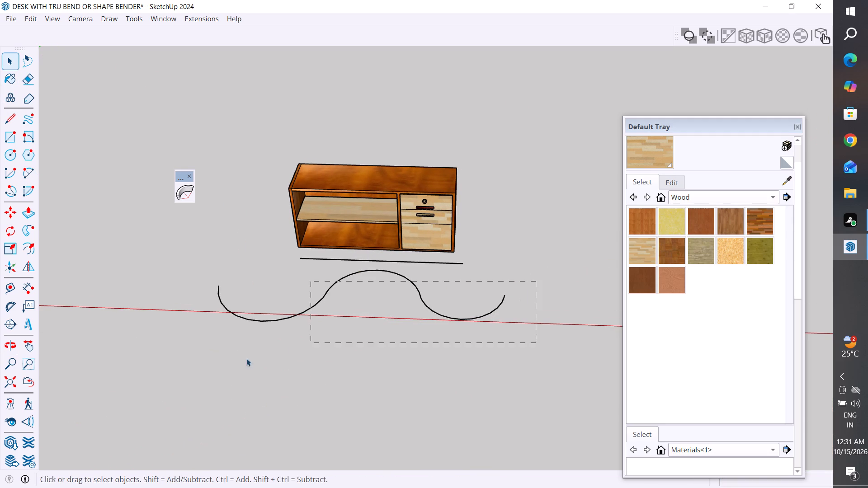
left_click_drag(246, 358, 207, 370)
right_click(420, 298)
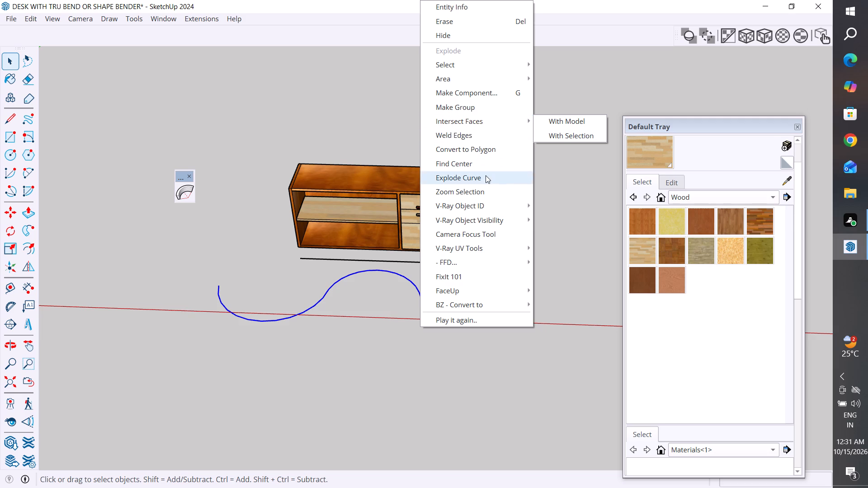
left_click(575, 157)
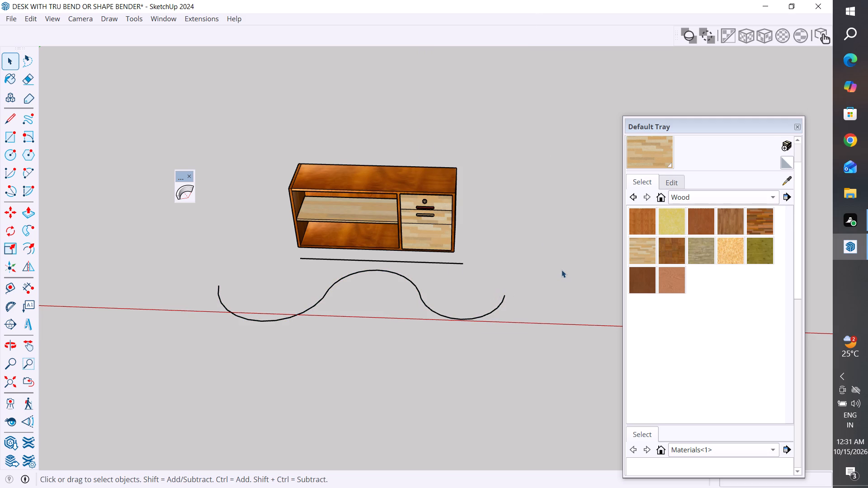
Weld the three connected arcs in front of the desk unit into one continuous curve.
left_click_drag(547, 275, 191, 367)
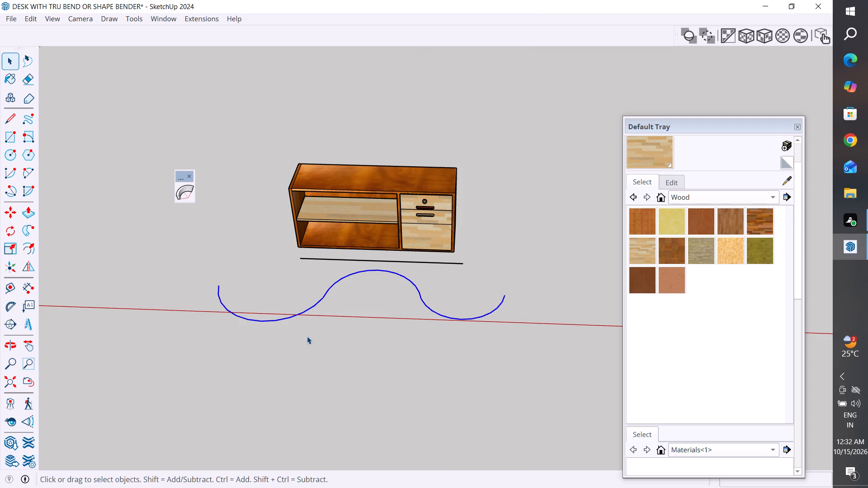
right_click(358, 272)
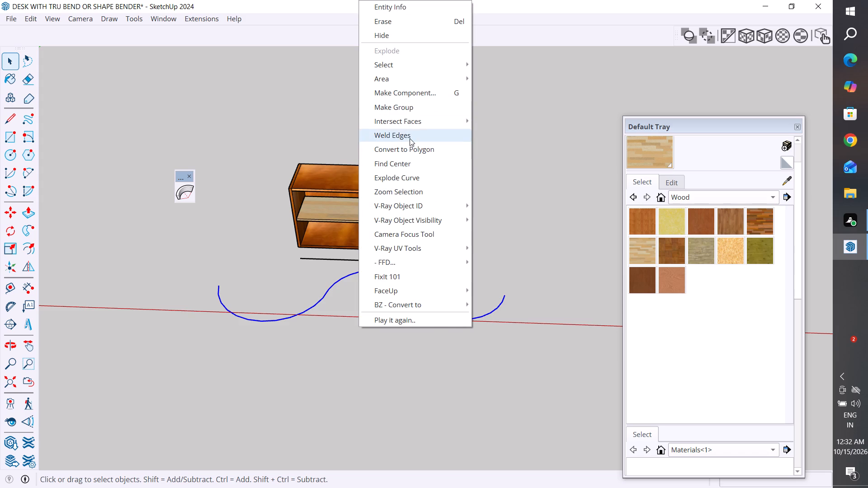
left_click(410, 138)
left_click(491, 188)
Select the straight grouped desk unit and enable the Shape Bender tool set.
middle_click_drag(424, 296, 528, 280)
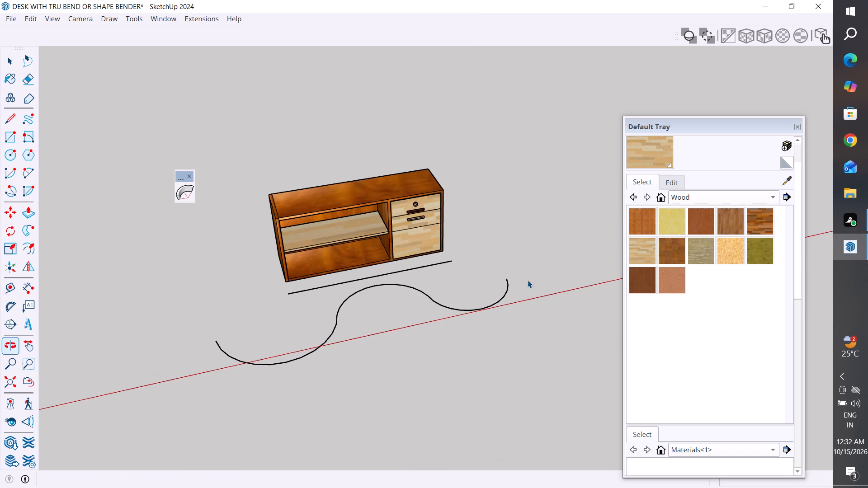
left_click(402, 229)
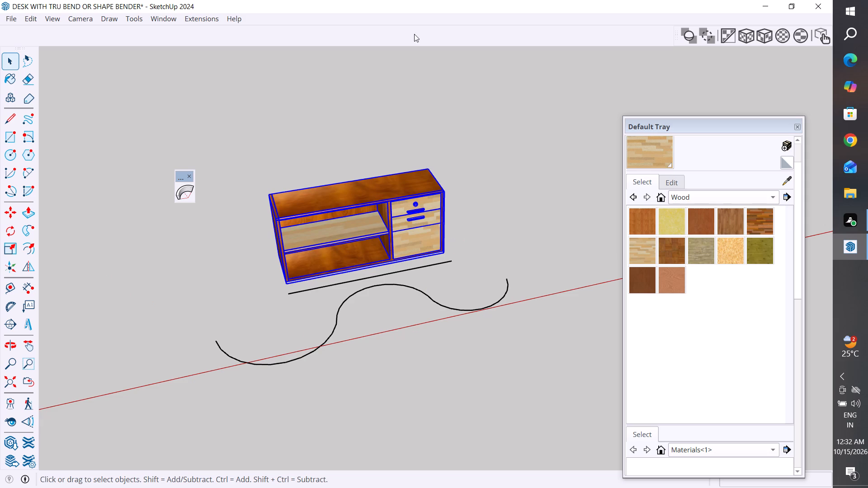
right_click(430, 30)
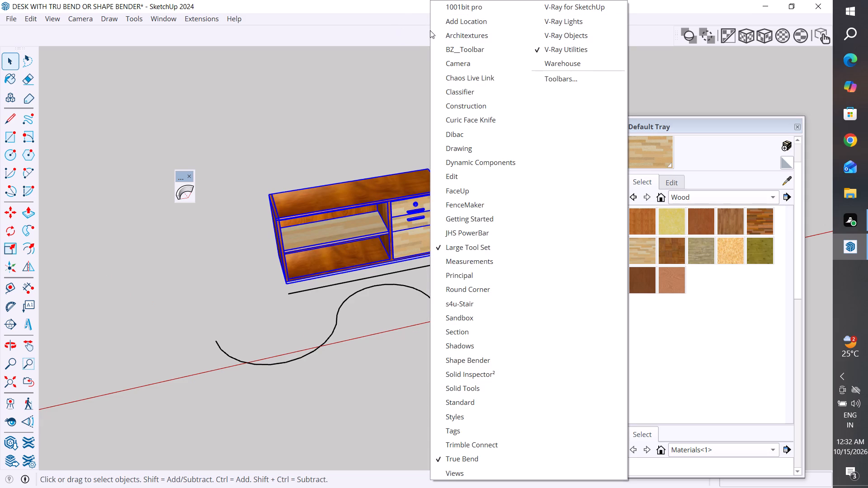
left_click(476, 363)
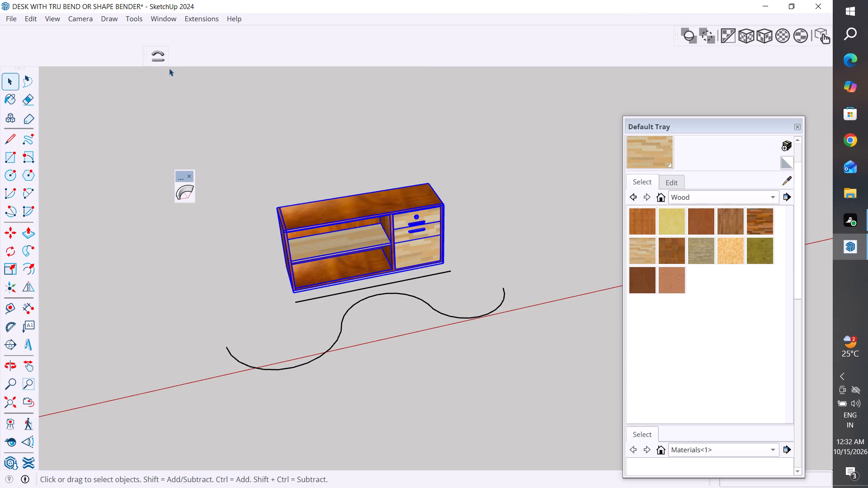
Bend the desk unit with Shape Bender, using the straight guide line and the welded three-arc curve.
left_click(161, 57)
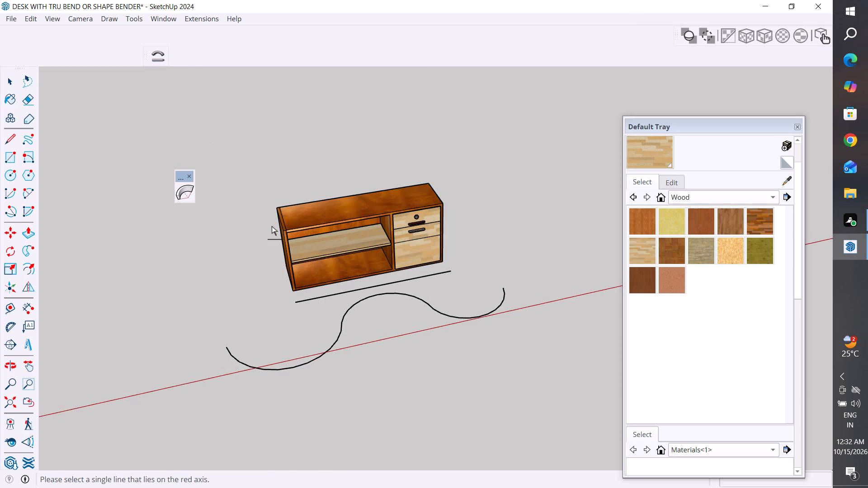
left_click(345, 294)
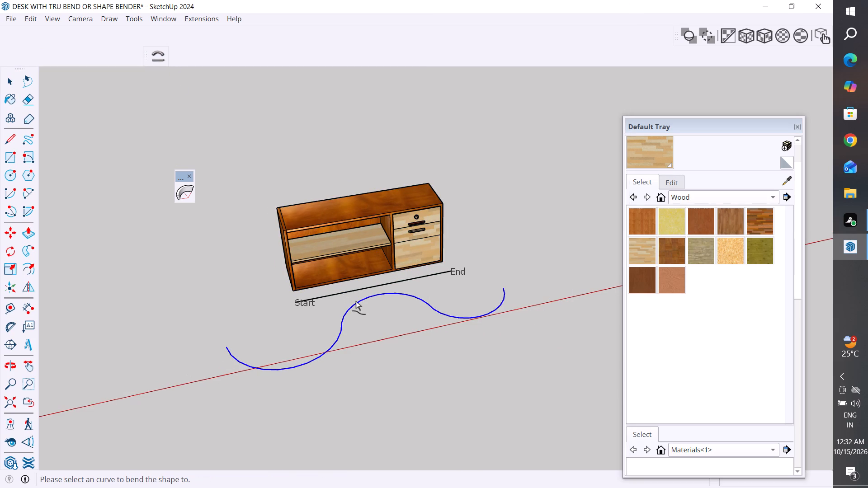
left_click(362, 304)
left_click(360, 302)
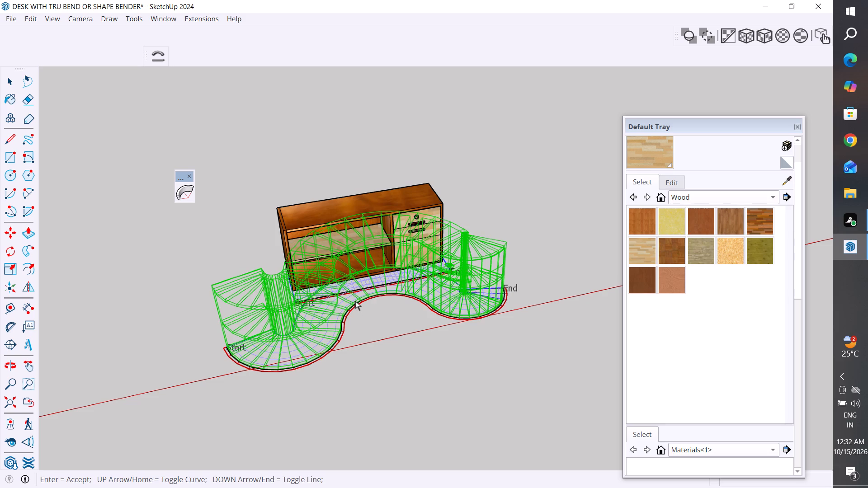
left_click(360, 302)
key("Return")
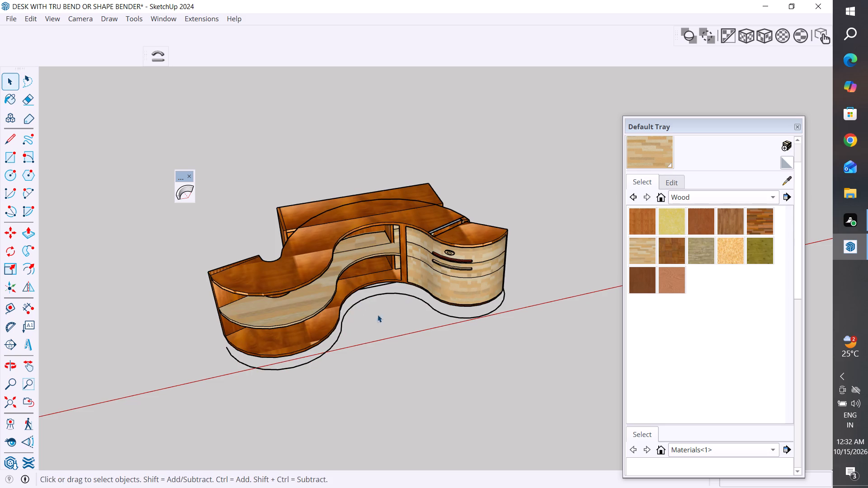
Examine the desk unit bent along the three-arc curve from the front, from above and at both ends.
middle_click_drag(453, 315, 350, 262)
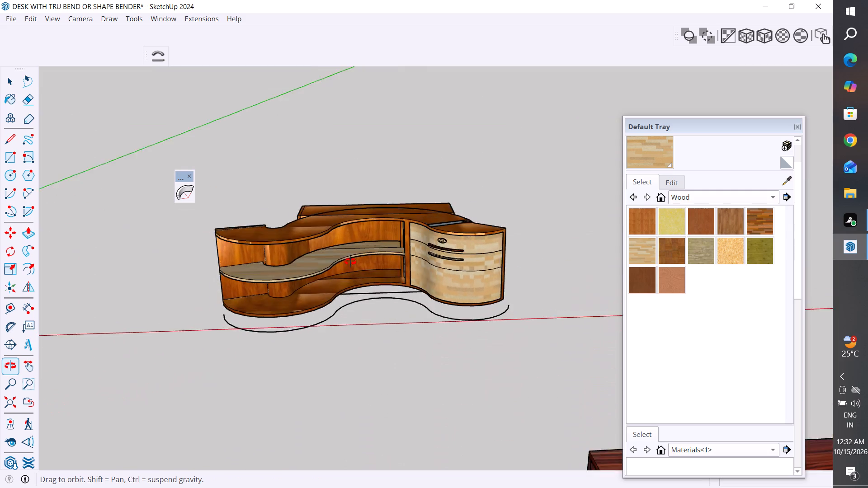
middle_click_drag(350, 262, 500, 436)
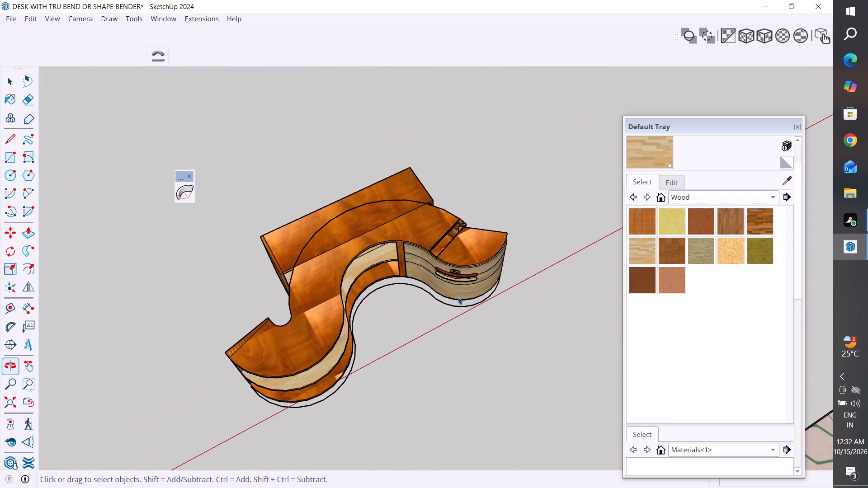
scroll(471, 238, "up", 4)
middle_click_drag(471, 266, 599, 352)
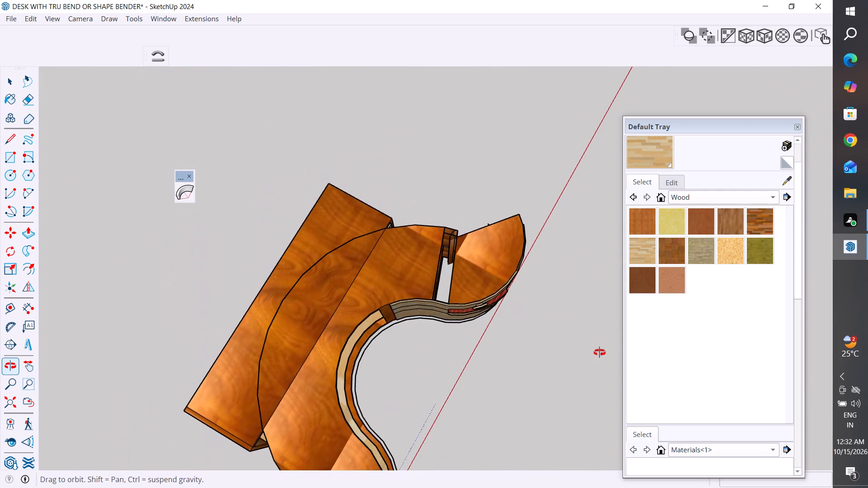
middle_click_drag(599, 352, 505, 122)
middle_click_drag(500, 226, 557, 324)
scroll(535, 219, "down", 5)
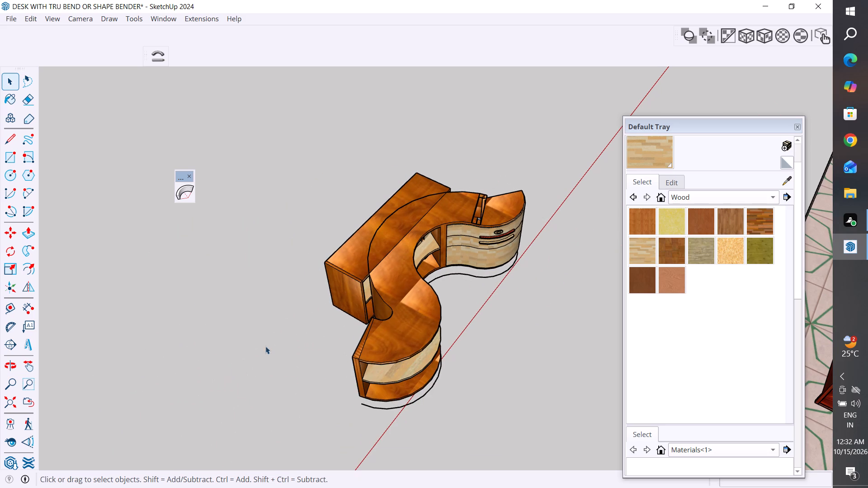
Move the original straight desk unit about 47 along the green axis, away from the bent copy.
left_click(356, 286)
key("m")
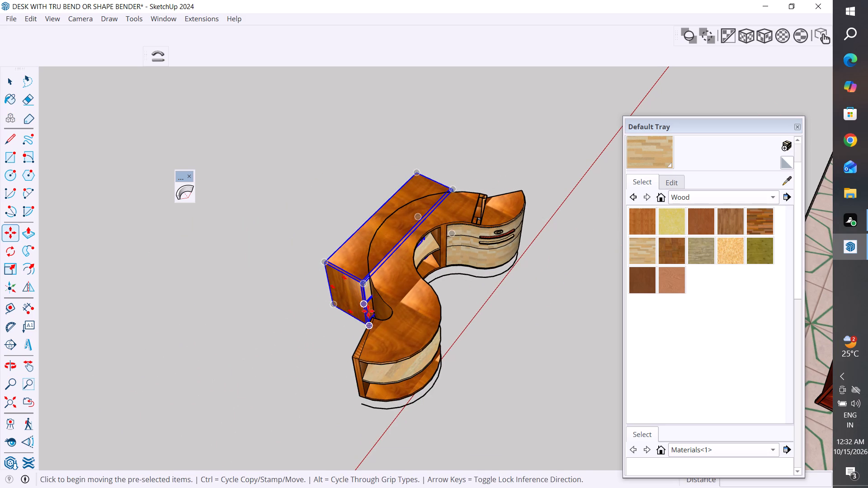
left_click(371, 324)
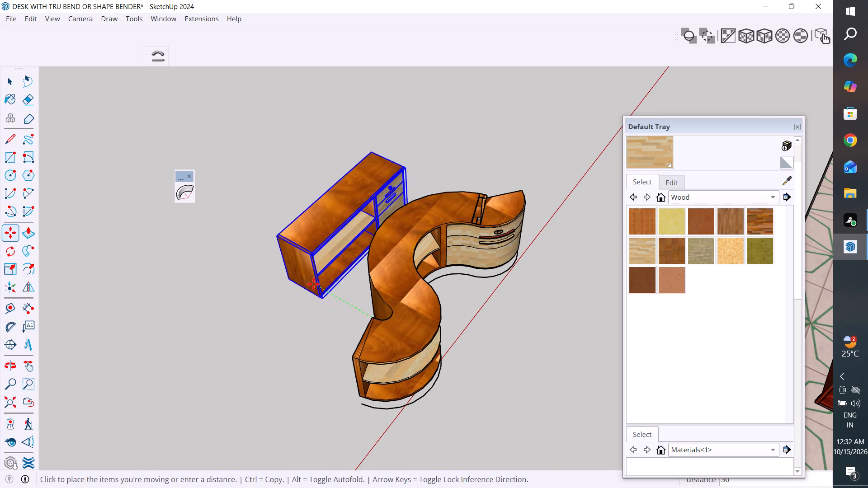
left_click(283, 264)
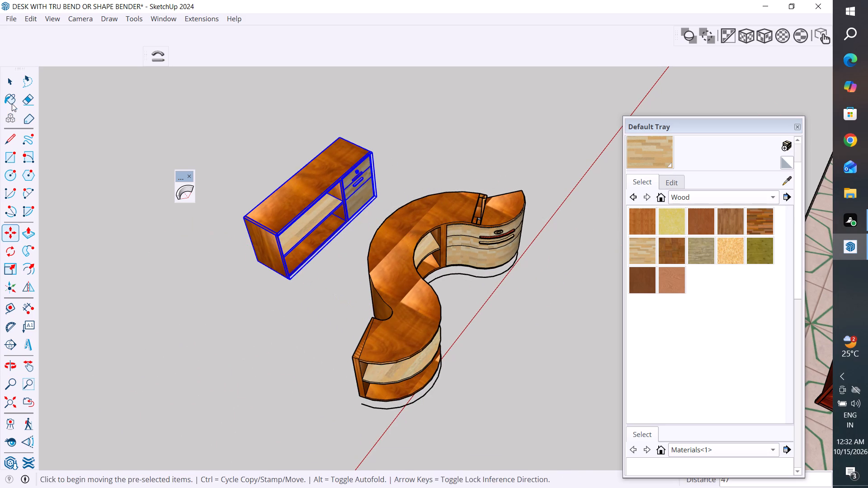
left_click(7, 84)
Inspect the bent desk's shelves, wavy top and drawer end from several angles beside the straight original.
scroll(222, 335, "down", 4)
middle_click_drag(302, 364, 283, 162)
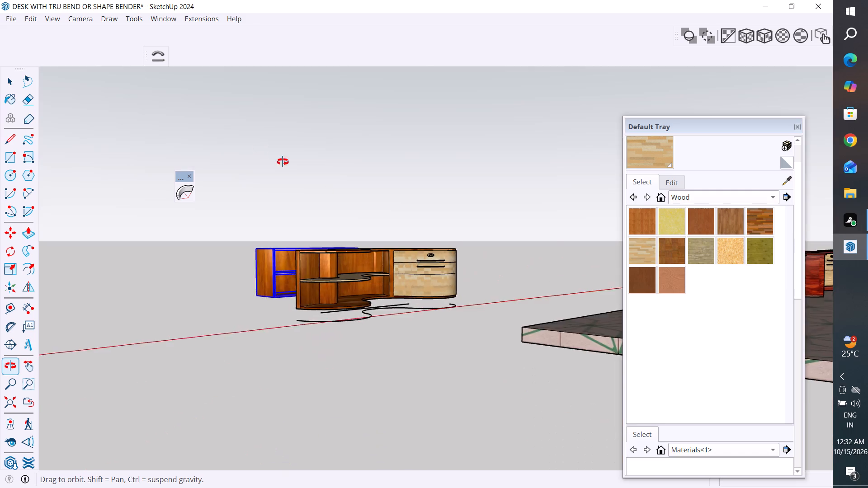
middle_click_drag(283, 162, 190, 263)
scroll(336, 265, "up", 3)
middle_click_drag(479, 303, 295, 238)
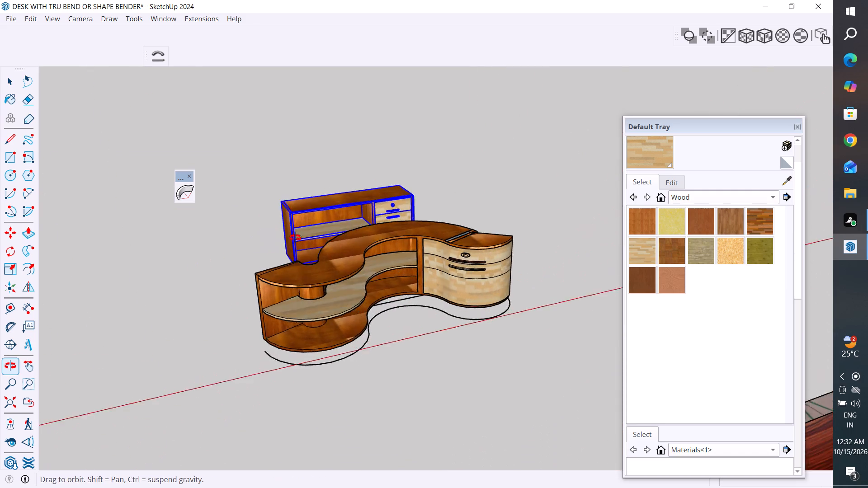
middle_click_drag(295, 238, 545, 254)
scroll(514, 220, "up", 1)
scroll(361, 283, "up", 1)
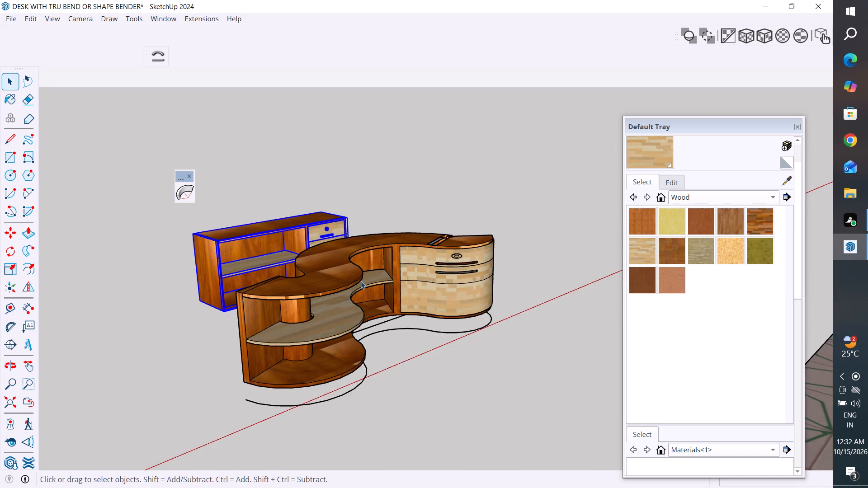
scroll(361, 281, "up", 2)
middle_click_drag(377, 287, 231, 375)
middle_click_drag(522, 310, 249, 377)
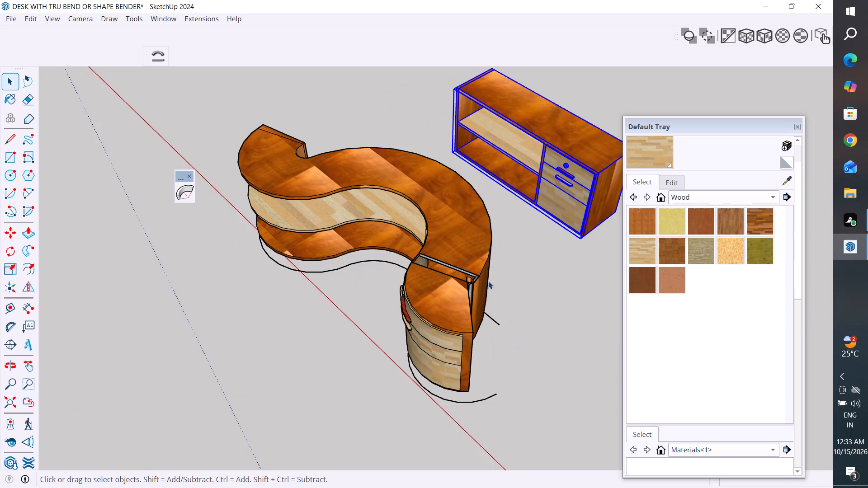
scroll(475, 272, "up", 4)
middle_click_drag(478, 291, 250, 253)
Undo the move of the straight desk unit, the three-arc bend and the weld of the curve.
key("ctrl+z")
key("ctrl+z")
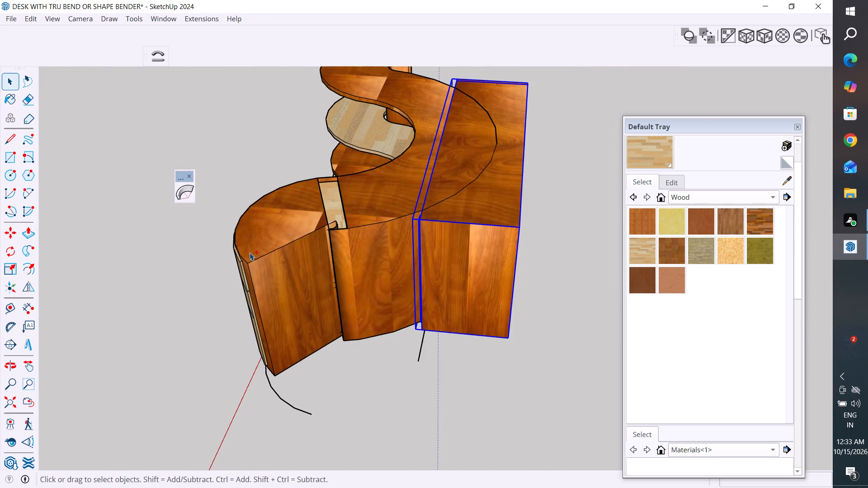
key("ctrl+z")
Delete the third arc at the drawer end of the wavy curve.
middle_click_drag(358, 325, 522, 292)
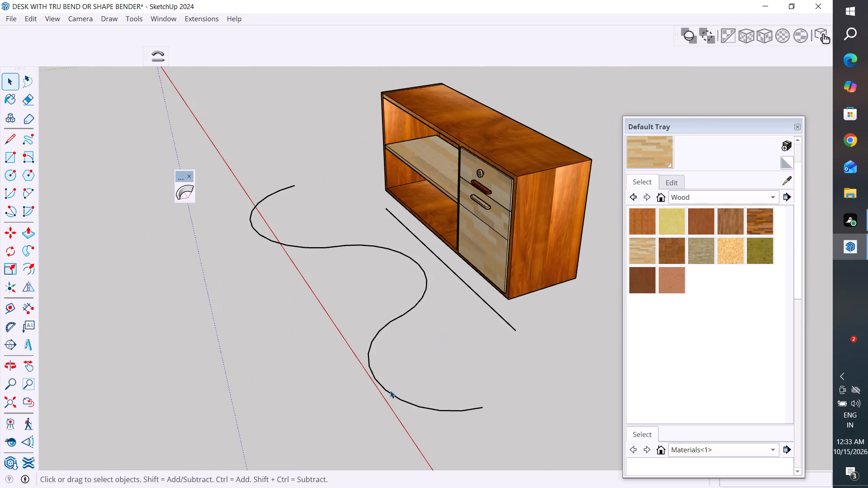
left_click(395, 396)
key("Delete")
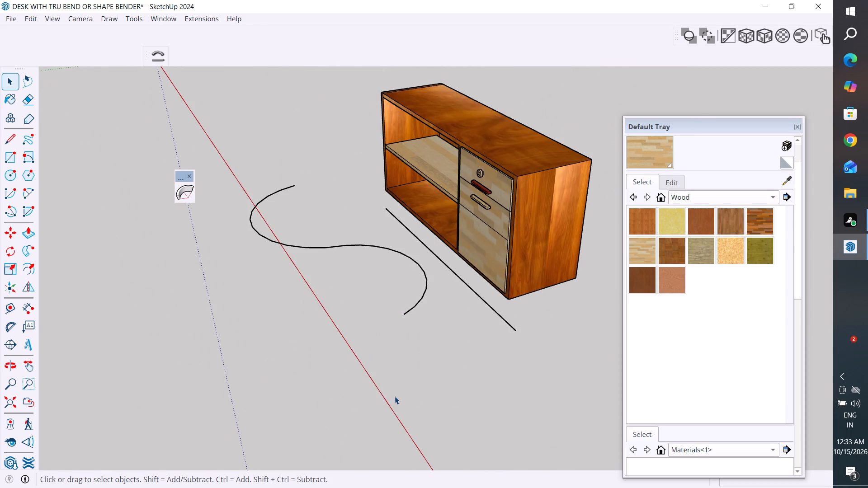
Weld the two remaining connected arcs in front of the desk unit into one continuous S-shaped curve.
scroll(400, 318, "up", 5)
middle_click_drag(478, 347, 391, 409)
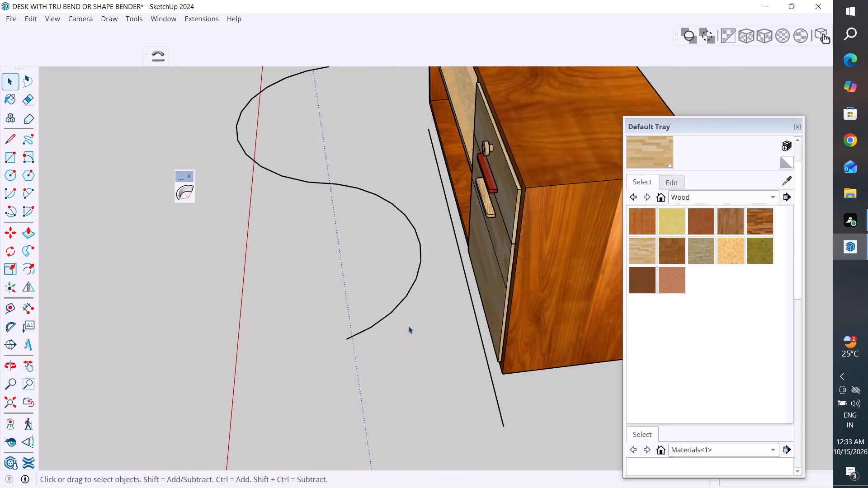
scroll(417, 357, "down", 5)
middle_click_drag(451, 357, 516, 332)
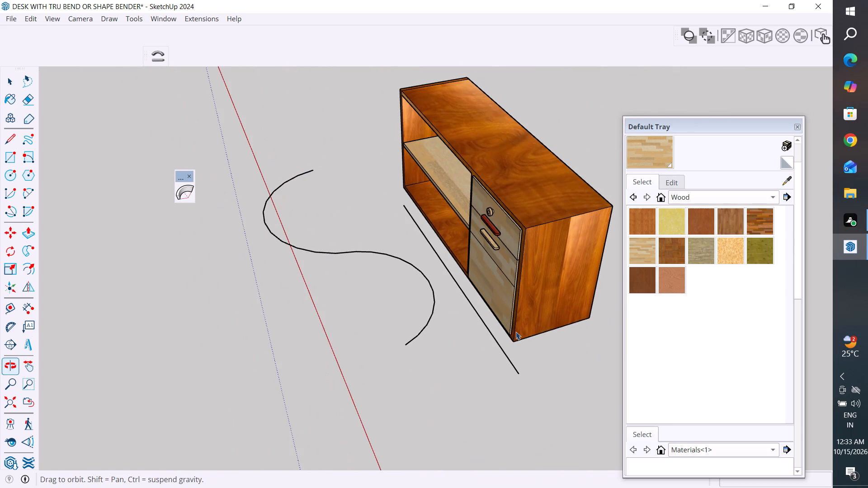
left_click(437, 311)
left_click(433, 309)
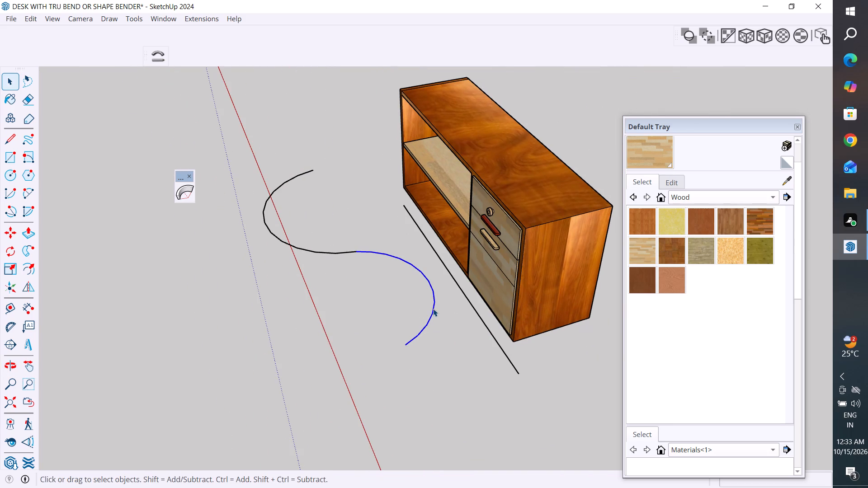
left_click(352, 252, "ctrl")
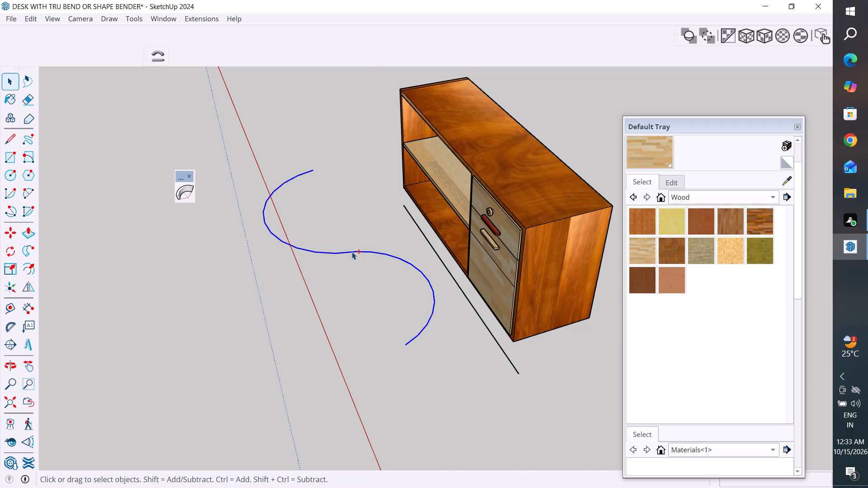
right_click(352, 252, "ctrl")
left_click(381, 135)
Bend the grouped desk unit with Shape Bender, using the straight guide line and the welded two-arc curve.
left_click(525, 276)
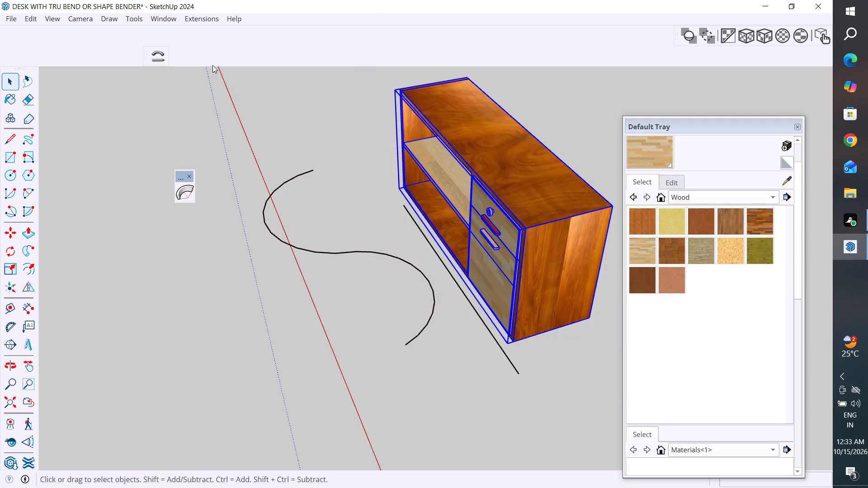
left_click(161, 53)
left_click(484, 320)
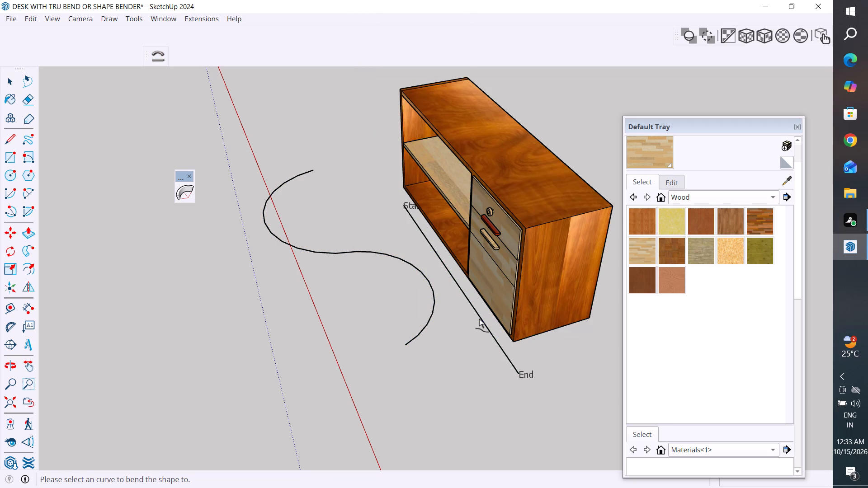
left_click(425, 330)
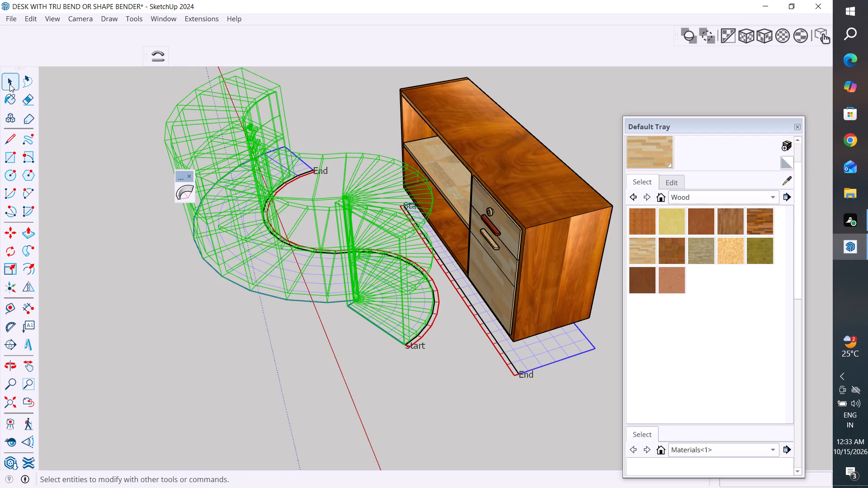
key("Return")
Examine the S-shaped desk unit next to the straight original from the front, back, ends and above.
scroll(325, 357, "down", 2)
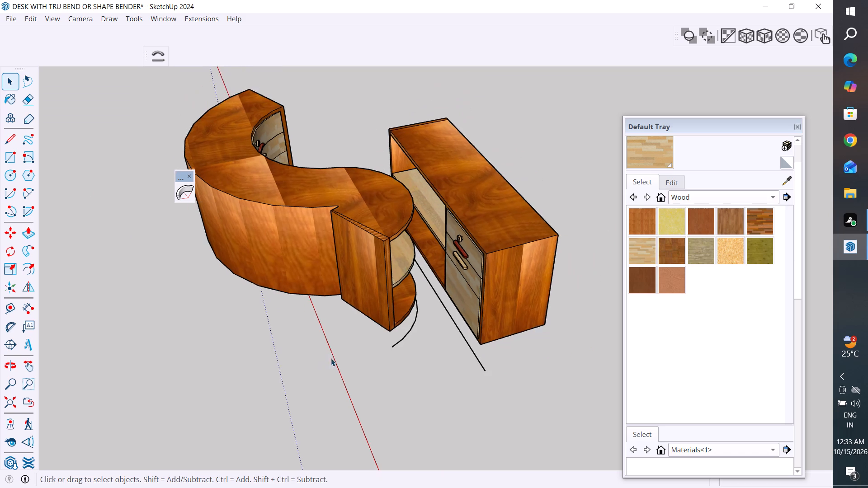
middle_click_drag(355, 357, 185, 395)
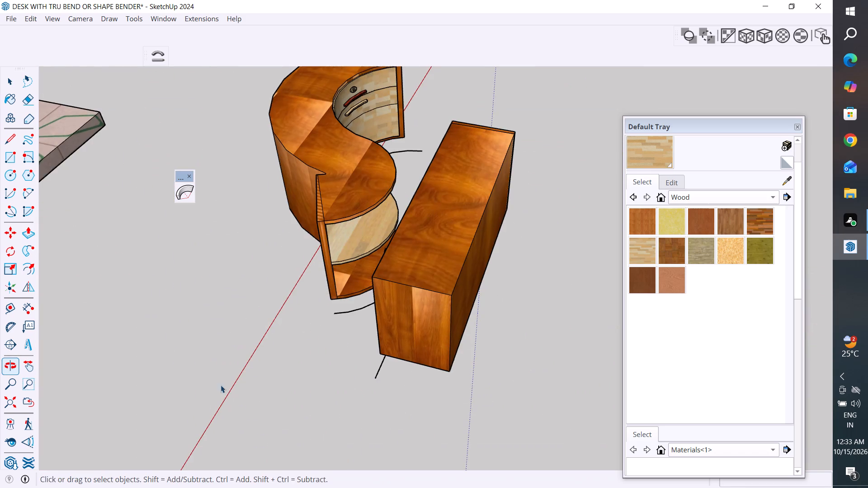
scroll(304, 376, "down", 5)
middle_click_drag(412, 308, 173, 275)
middle_click_drag(466, 183, 348, 258)
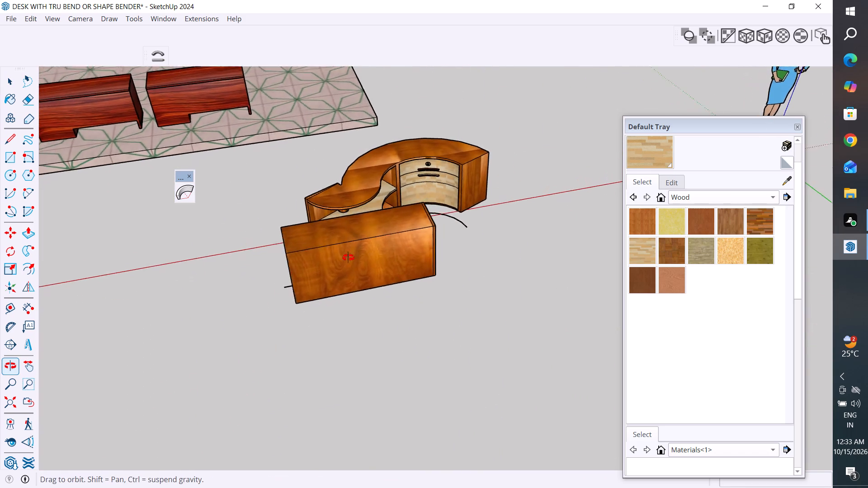
middle_click_drag(348, 258, 259, 227)
middle_click_drag(529, 215, 399, 269)
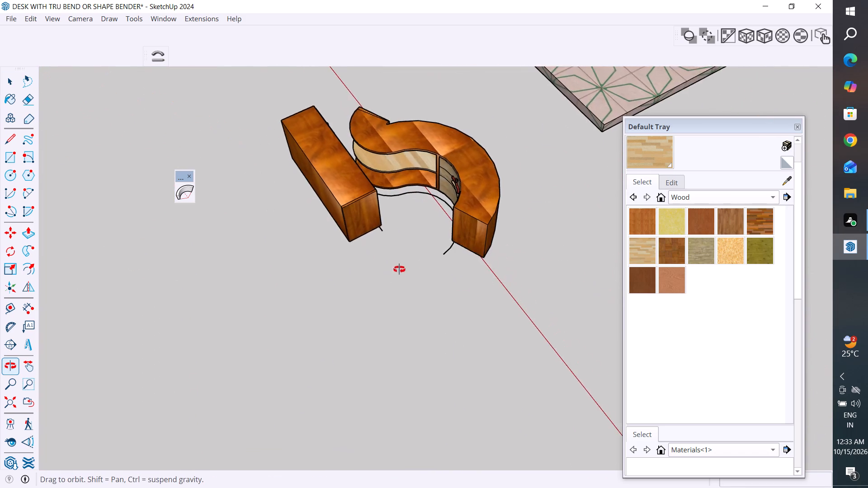
middle_click_drag(399, 269, 308, 318)
scroll(484, 267, "down", 3)
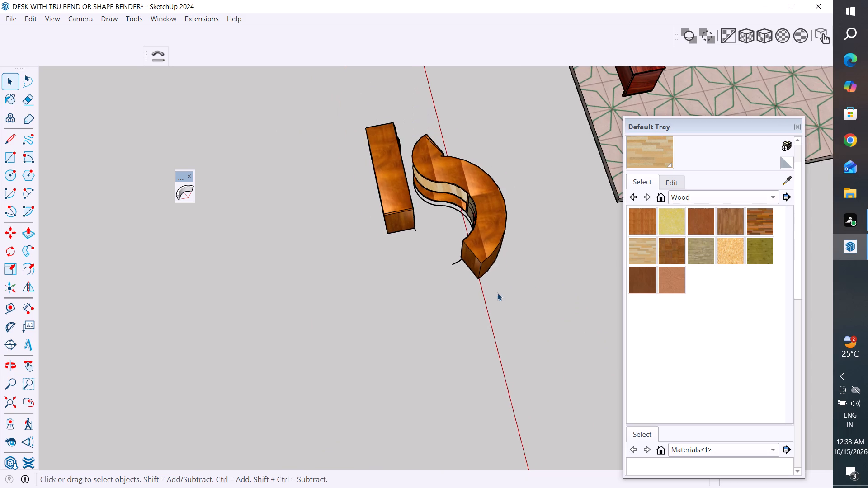
Examine the bent S-shaped desk beside the straight original, checking the drawer front, open shelves and pinched end of the top.
middle_click_drag(503, 296, 505, 137)
scroll(441, 190, "up", 2)
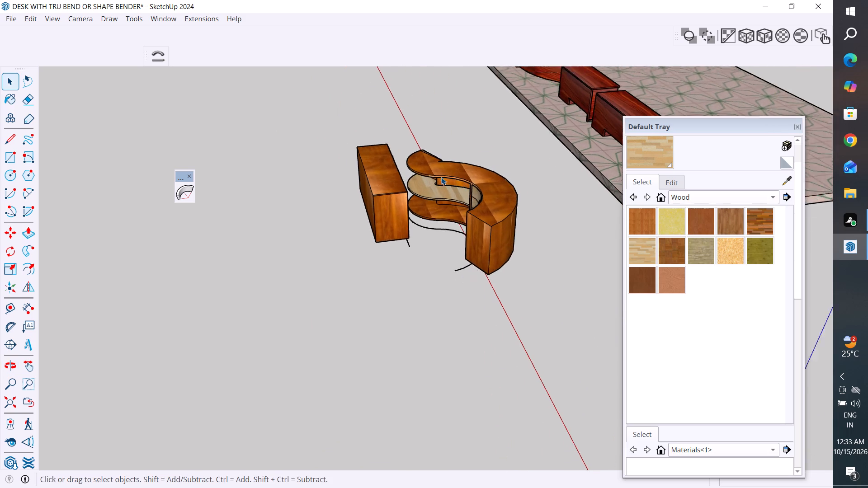
scroll(441, 177, "up", 5)
middle_click_drag(466, 270, 616, 254)
scroll(346, 260, "down", 4)
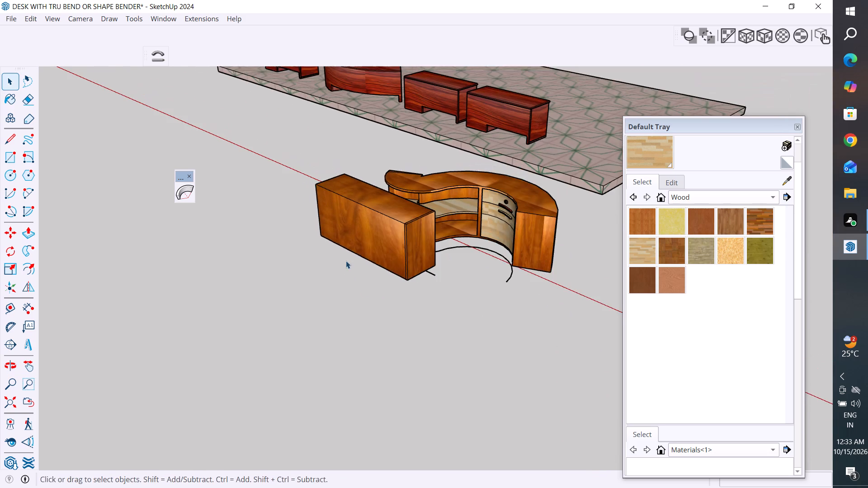
middle_click_drag(368, 288, 520, 327)
scroll(269, 253, "down", 5)
middle_click_drag(334, 304, 447, 380)
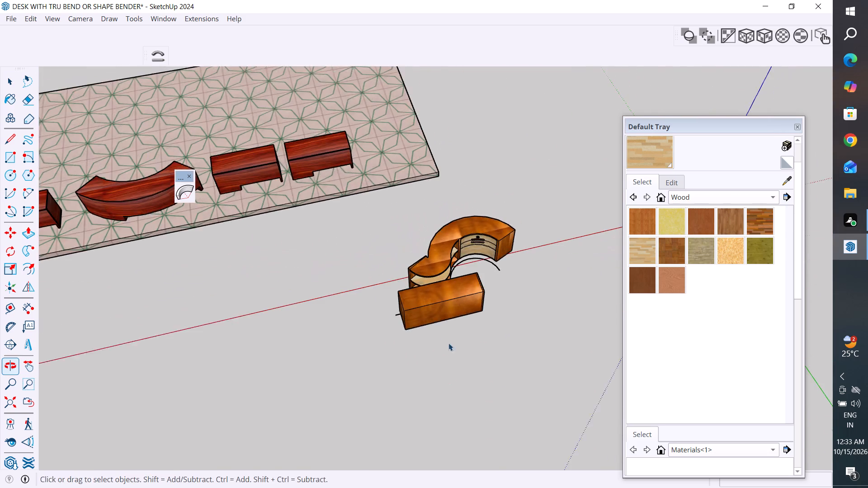
scroll(448, 283, "up", 5)
scroll(535, 315, "up", 1)
middle_click_drag(535, 315, 275, 170)
scroll(481, 243, "up", 2)
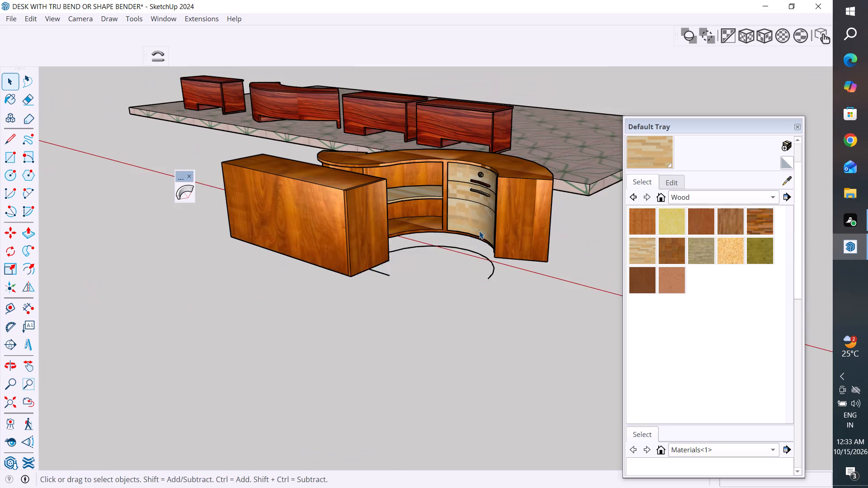
scroll(479, 231, "up", 5)
middle_click_drag(521, 244, 675, 364)
middle_click_drag(407, 242, 614, 216)
scroll(260, 289, "up", 2)
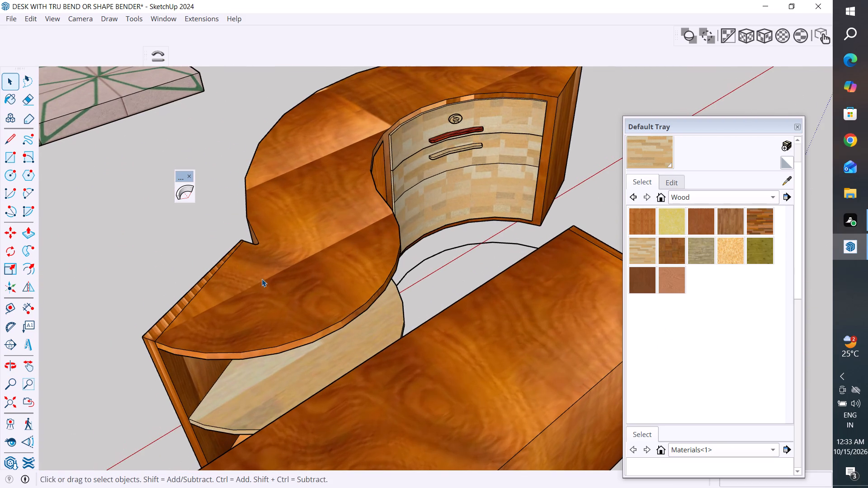
middle_click_drag(236, 316, 371, 240)
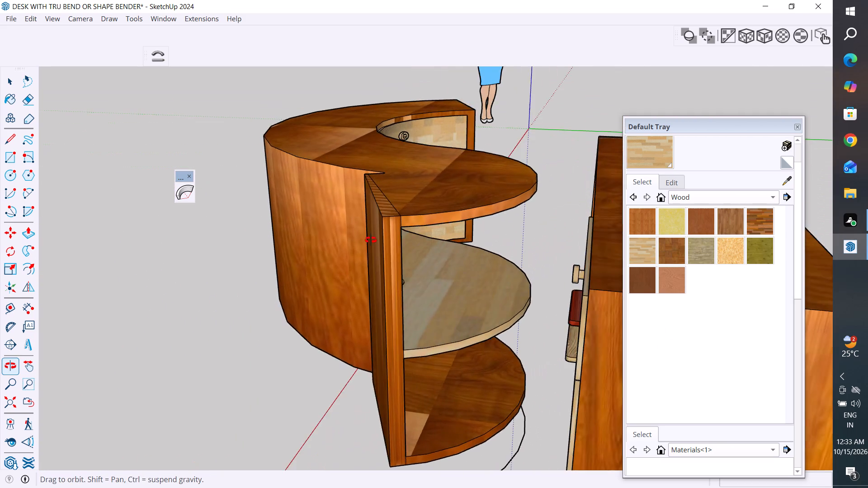
middle_click_drag(371, 240, 354, 319)
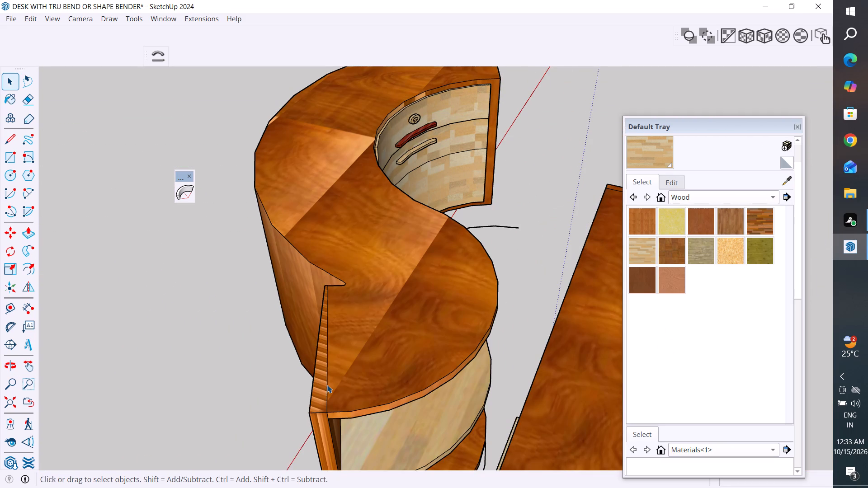
Undo the Shape Bender result on the desk unit and the weld of its two-arc path curve.
left_click(327, 385)
scroll(283, 346, "down", 9)
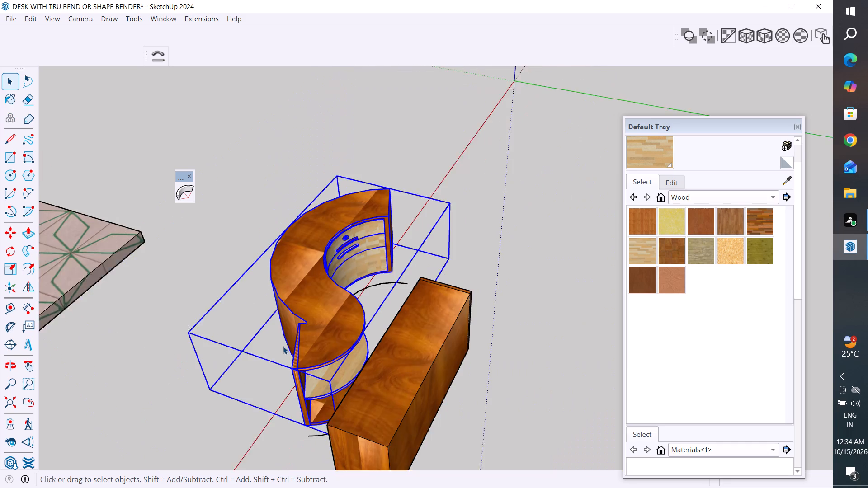
key("ctrl+z")
key("ctrl+z")
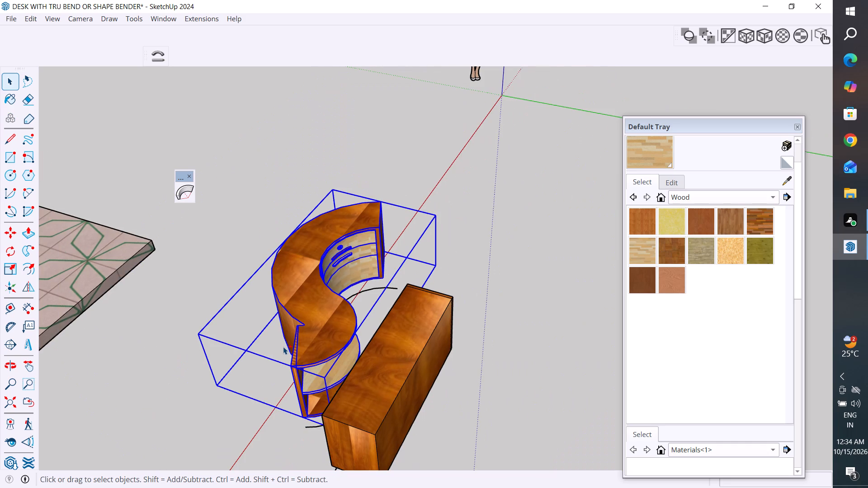
Delete both arcs of the S-shaped curve in front of the desk unit, keeping the straight guide line.
middle_click_drag(343, 370, 522, 288)
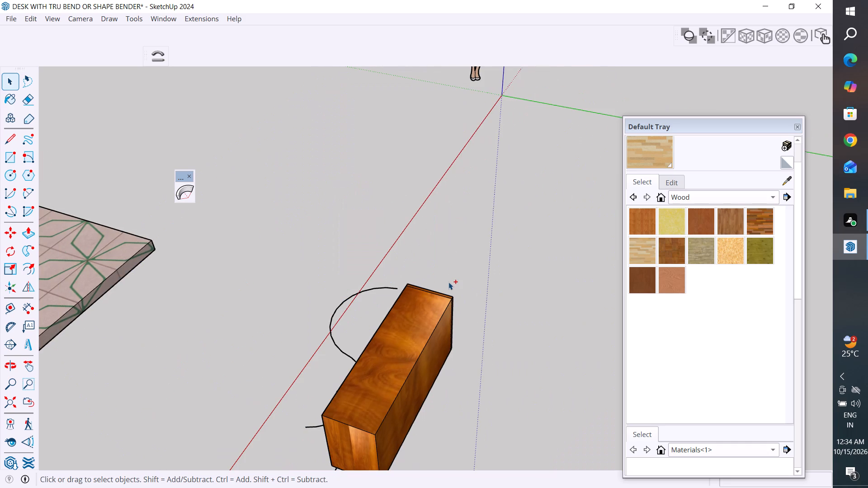
scroll(388, 301, "down", 5)
middle_click(375, 301)
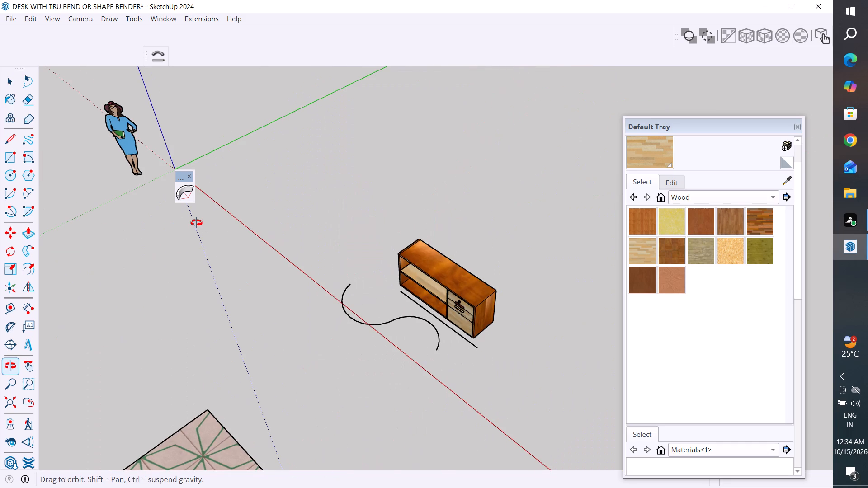
left_click(578, 325)
middle_click_drag(358, 387, 556, 389)
left_click(556, 389)
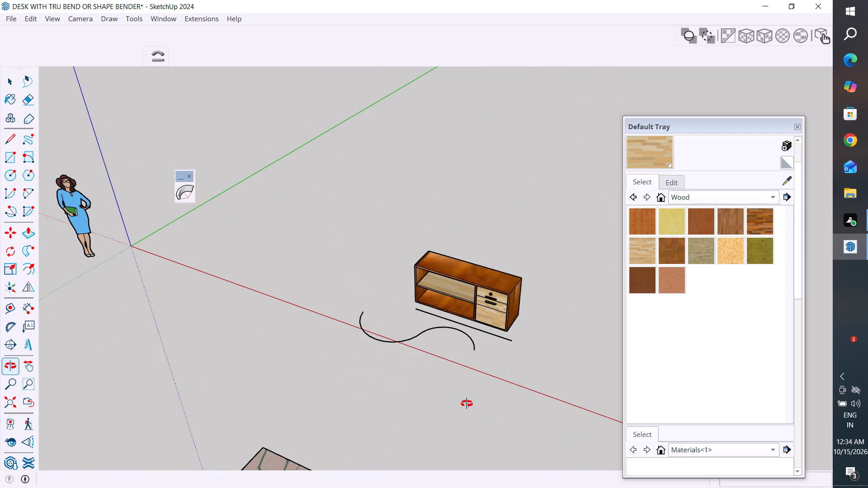
middle_click_drag(412, 402, 542, 404)
scroll(492, 374, "up", 4)
middle_click_drag(387, 341, 470, 399)
scroll(465, 337, "up", 4)
left_click(14, 80)
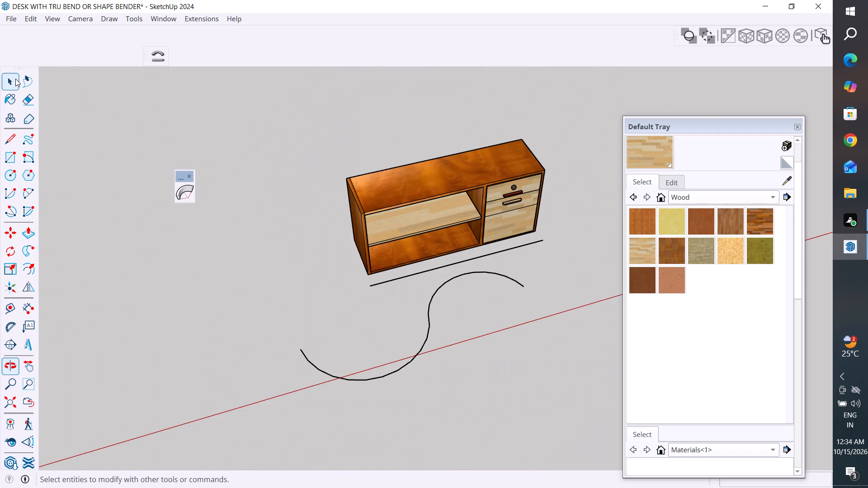
left_click_drag(579, 267, 476, 351)
left_click_drag(464, 310, 463, 303, "ctrl")
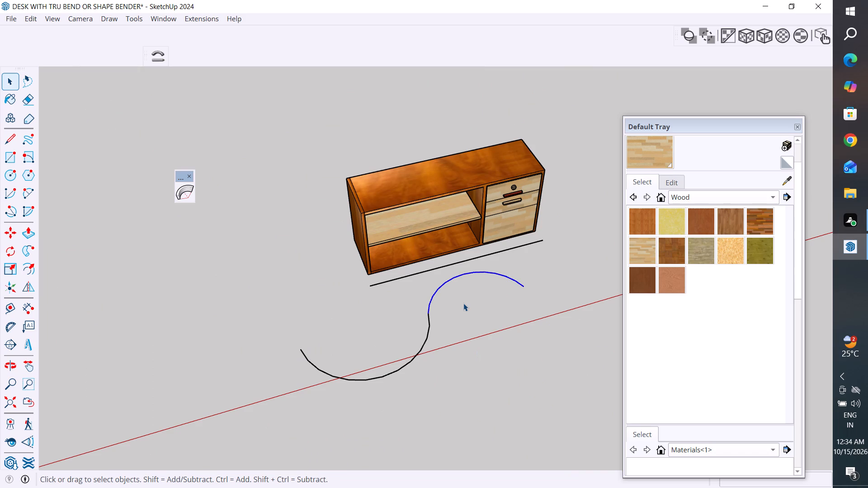
left_click_drag(463, 303, 392, 366, "ctrl")
key("Delete")
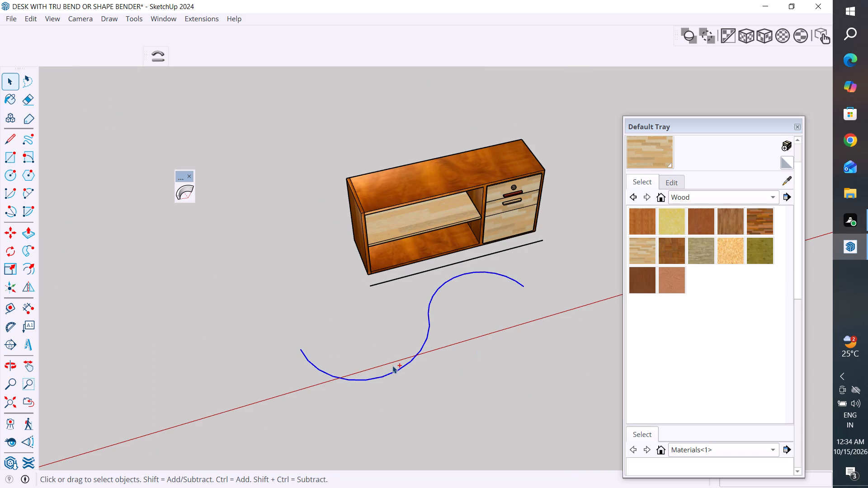
Draw a shallow 2 Point Arc with both ends on the red axis, bulging about 11 toward the desk unit.
scroll(236, 288, "down", 6)
middle_click_drag(511, 326, 425, 329)
scroll(552, 288, "up", 4)
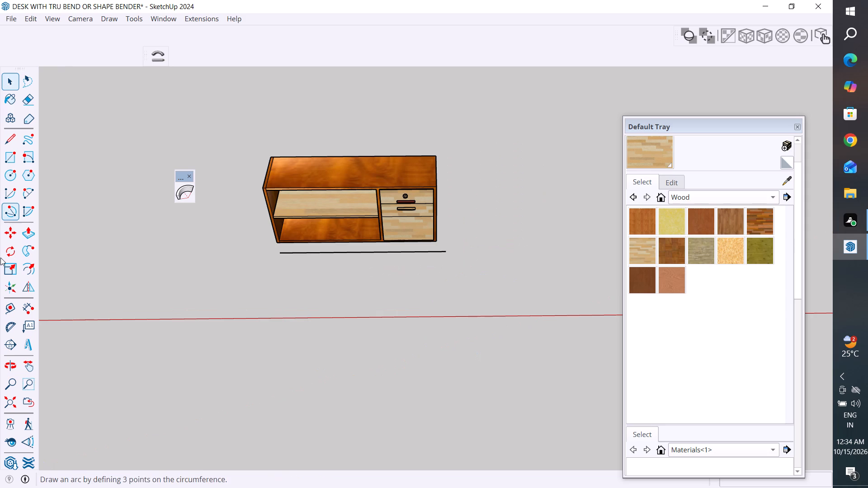
left_click(26, 191)
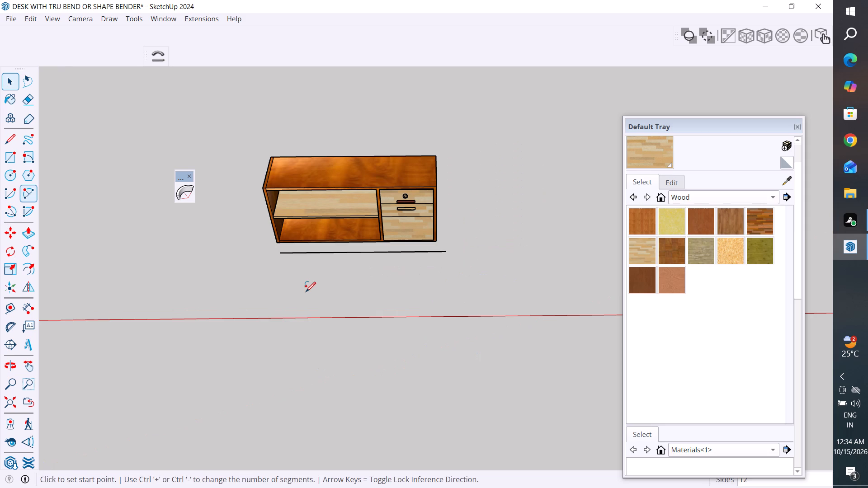
left_click(222, 319)
left_click(332, 318)
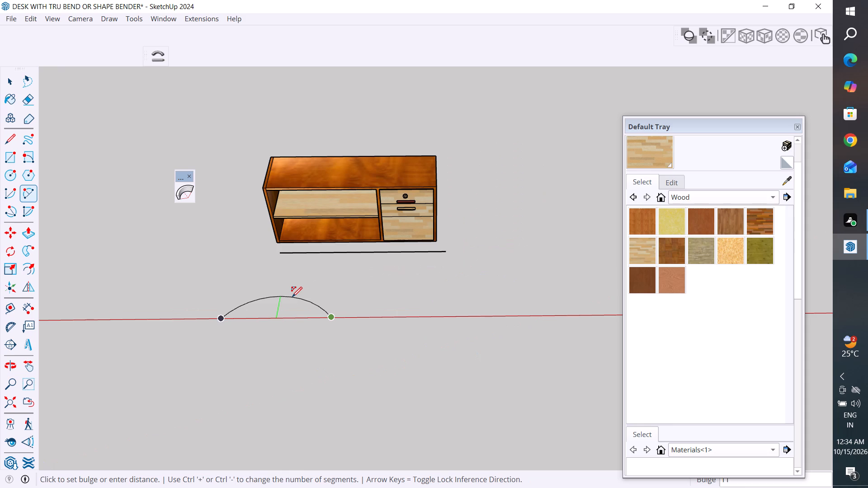
left_click(292, 297)
Draw a second arc about 41 long from the first arc's end along the red axis, curving away from the desk unit.
left_click(330, 316)
left_click(438, 319)
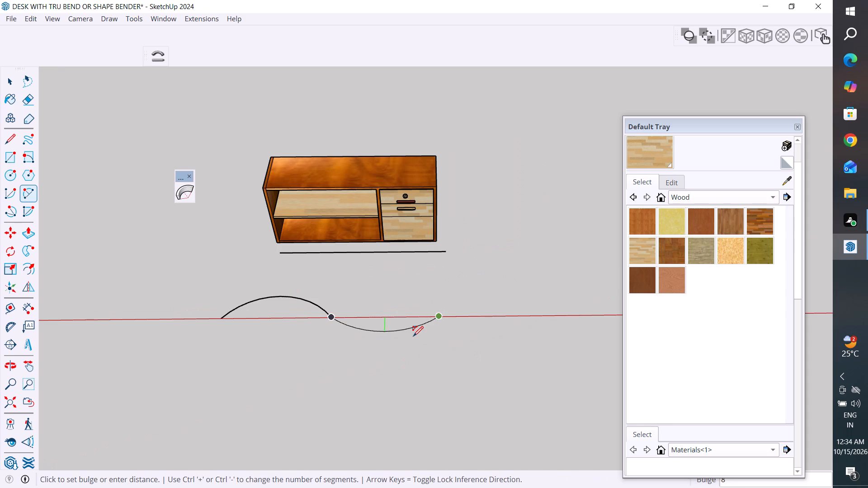
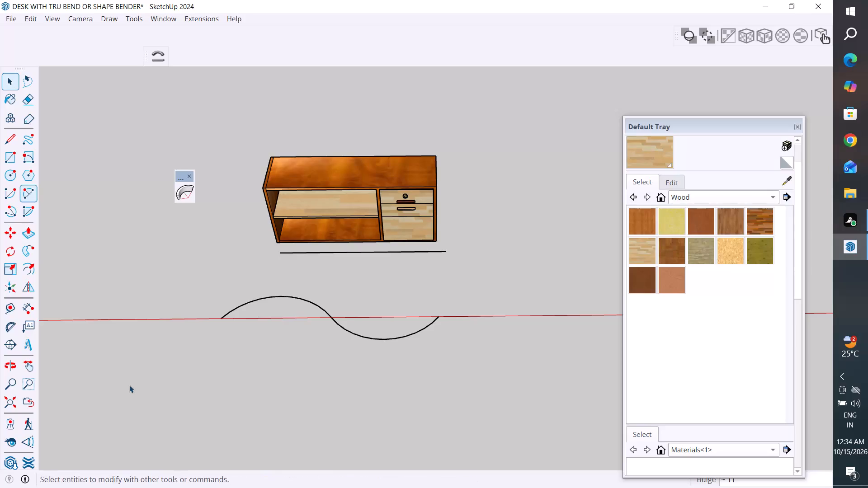
Weld the two arcs in front of the desk unit into one continuous curve.
left_click_drag(477, 278, 129, 385)
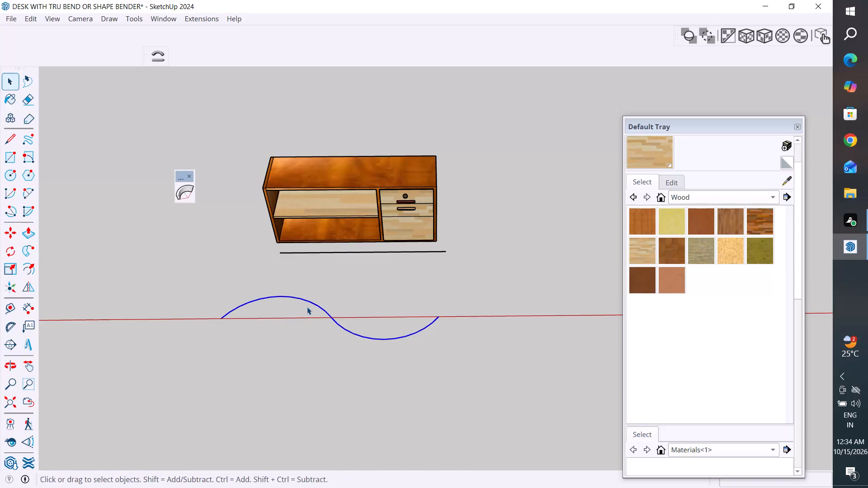
right_click(315, 305)
left_click(350, 134)
left_click(372, 297)
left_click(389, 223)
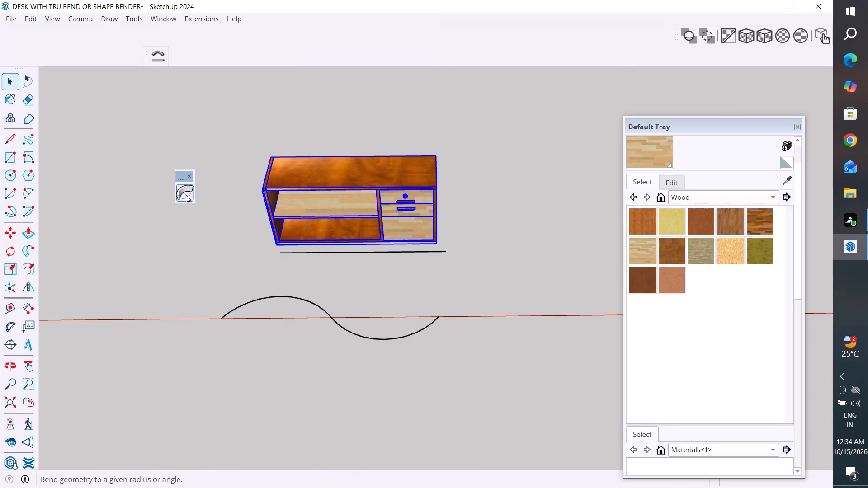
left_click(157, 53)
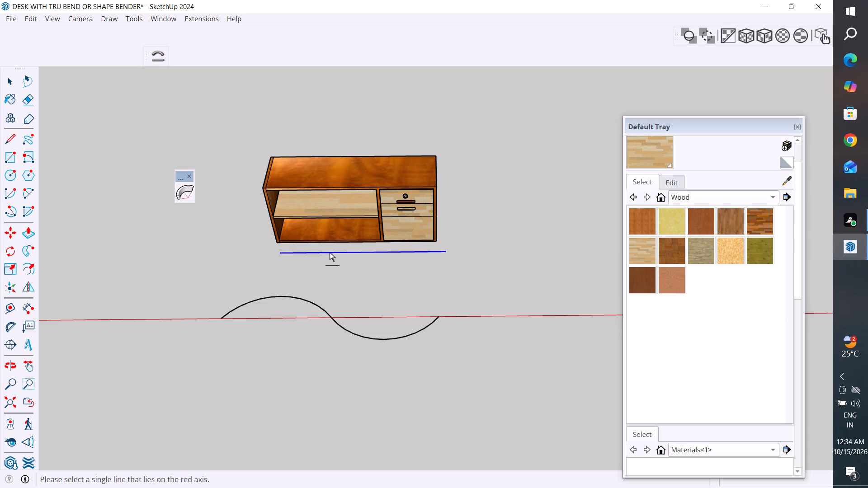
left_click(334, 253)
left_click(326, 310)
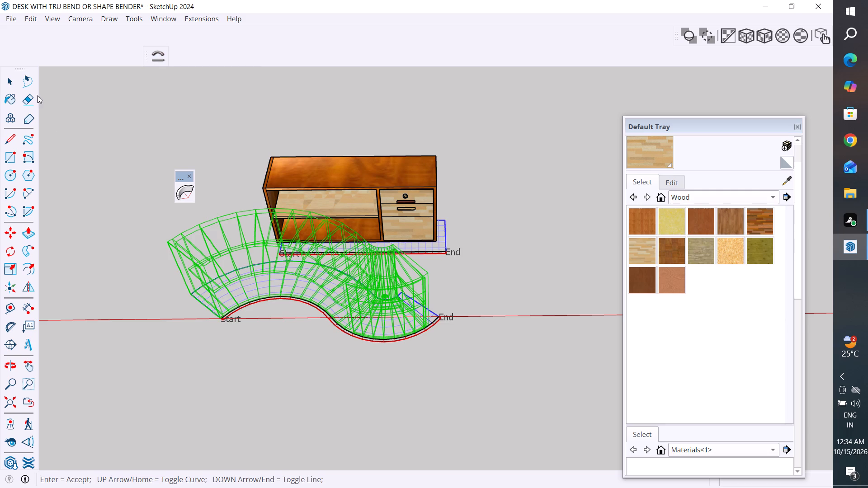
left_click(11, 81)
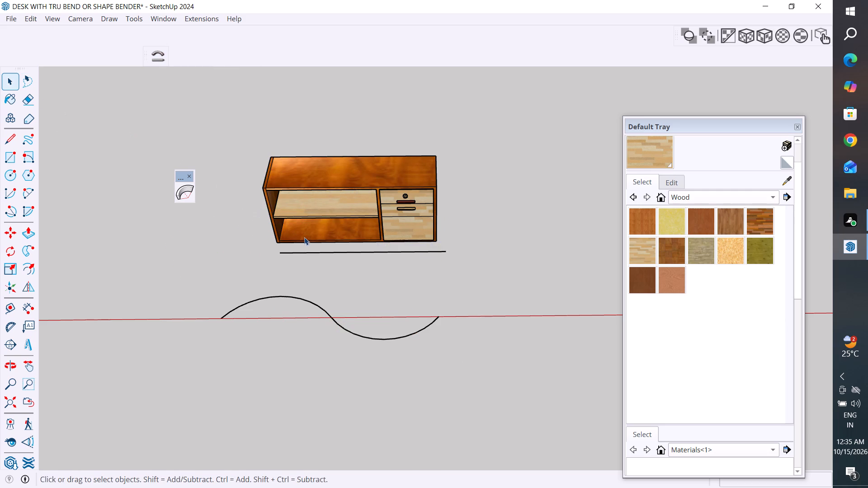
Bend the grouped desk unit along the welded S-shaped curve with Shape Bender, using the straight guide line as the base line.
left_click(389, 222)
left_click(155, 56)
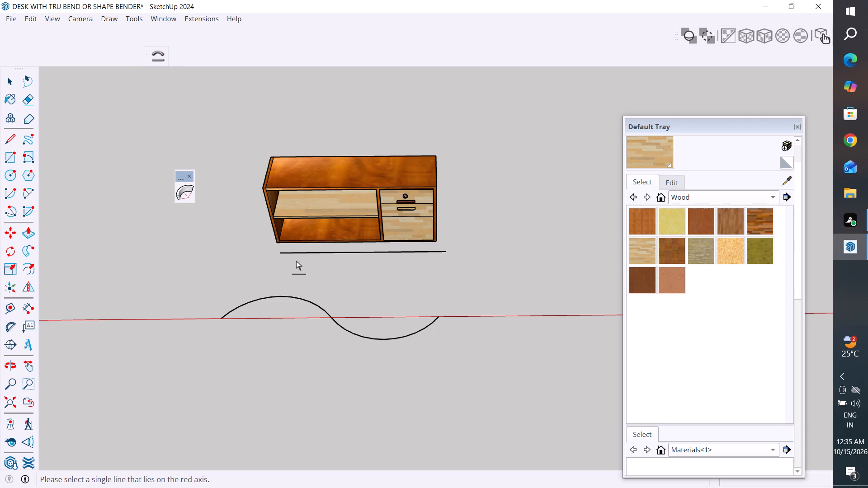
left_click(324, 255)
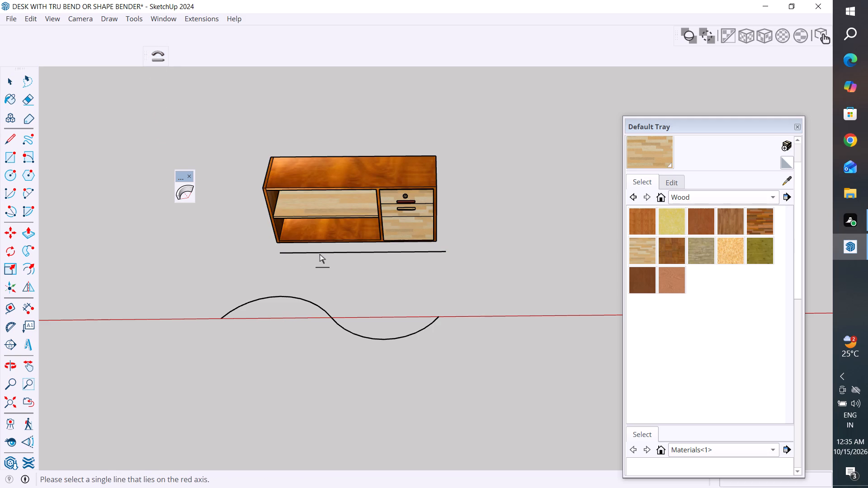
left_click(329, 253)
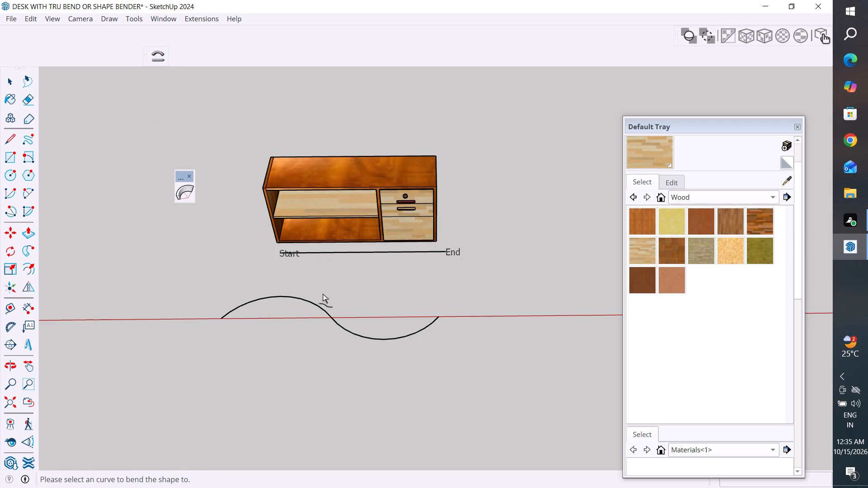
left_click(332, 318)
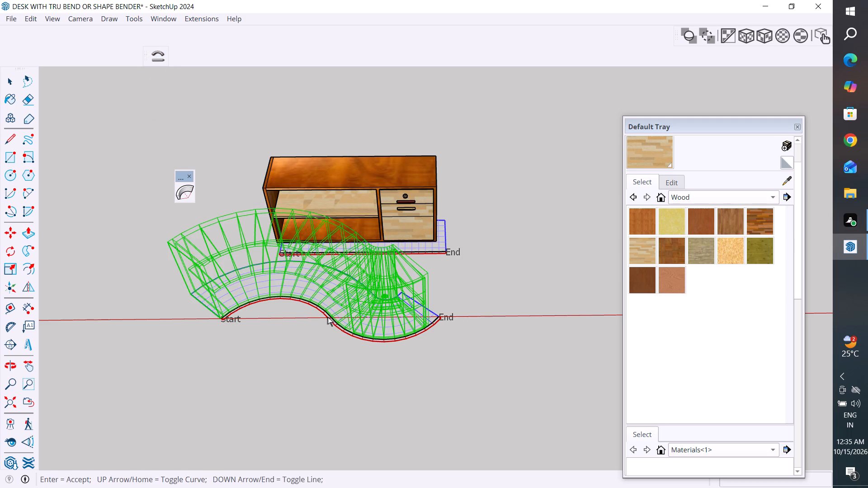
key("Return")
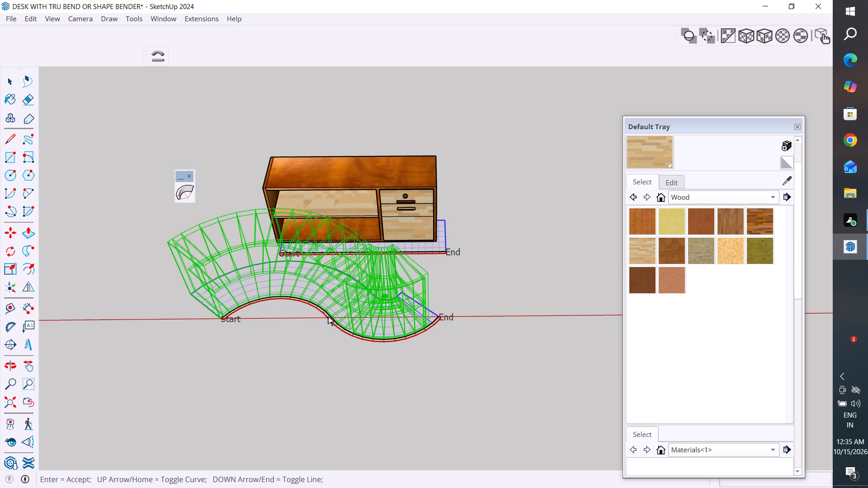
left_click(469, 415)
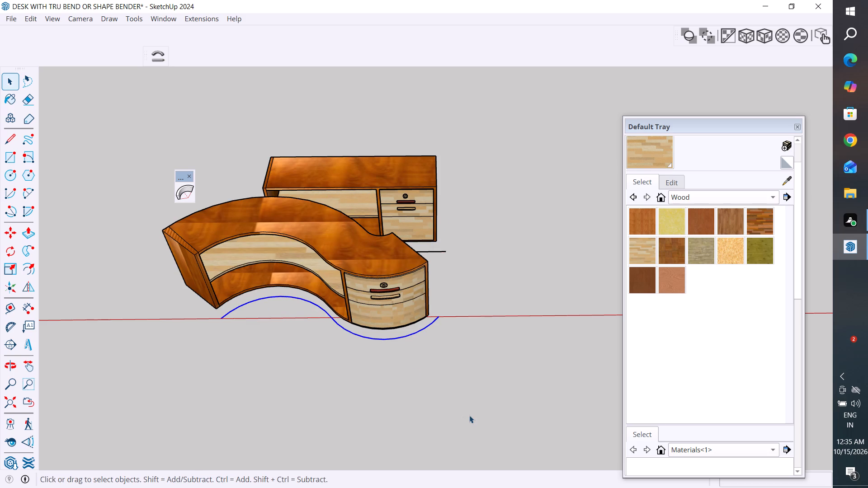
Examine the bent S-shaped desk from the front, both ends, the back and above.
middle_click_drag(361, 343, 495, 196)
middle_click_drag(401, 296, 550, 332)
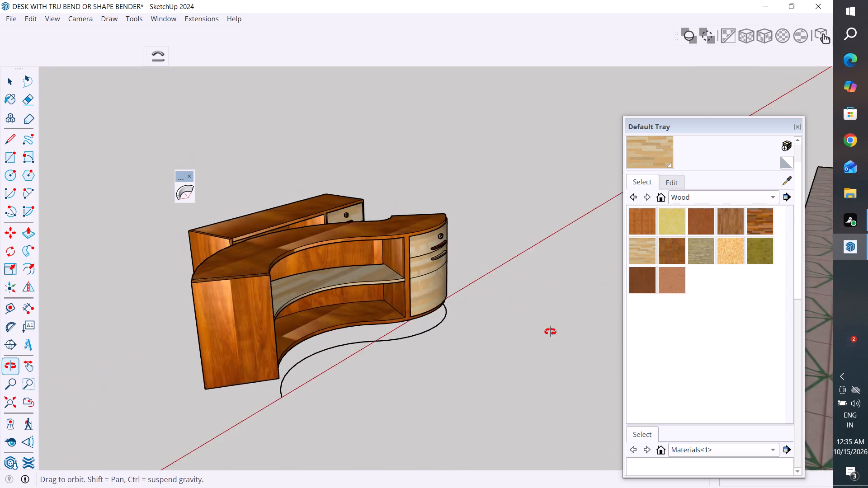
middle_click_drag(550, 332, 350, 369)
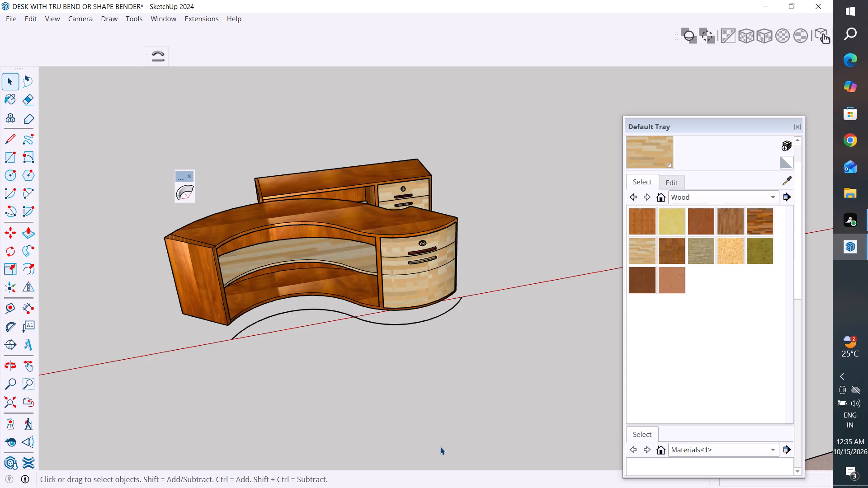
scroll(352, 363, "down", 3)
middle_click_drag(478, 330, 173, 371)
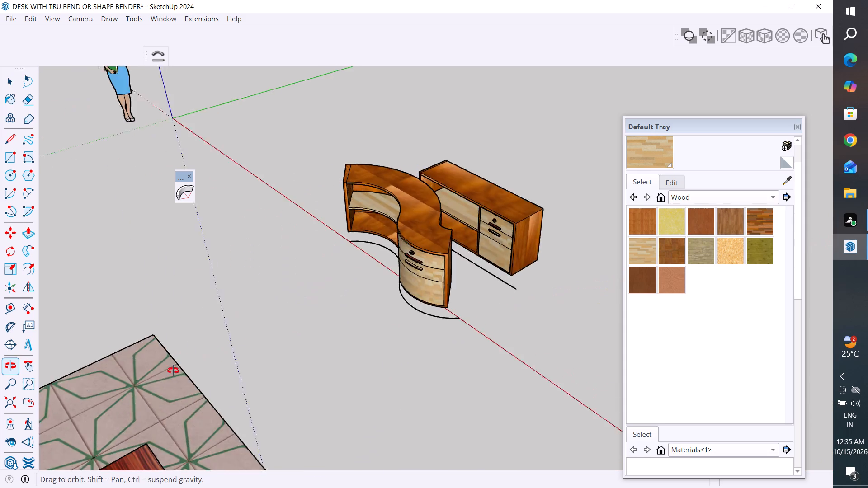
middle_click_drag(173, 371, 490, 314)
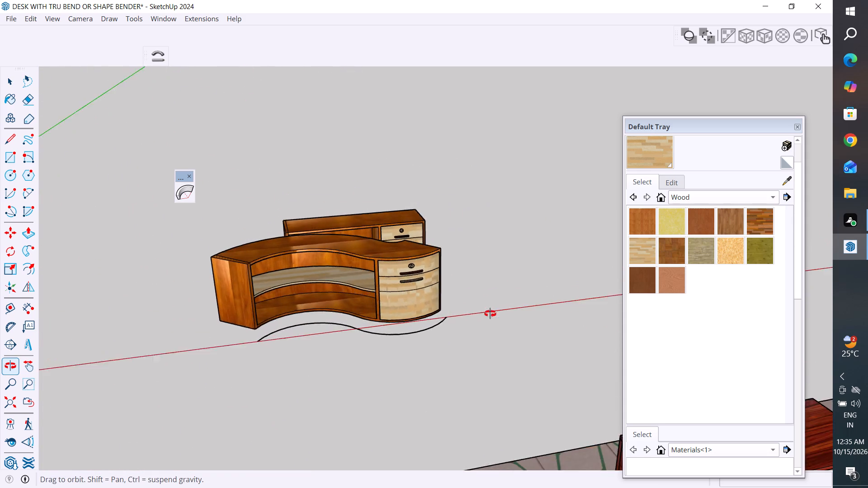
middle_click_drag(490, 314, 547, 436)
middle_click_drag(211, 336, 551, 291)
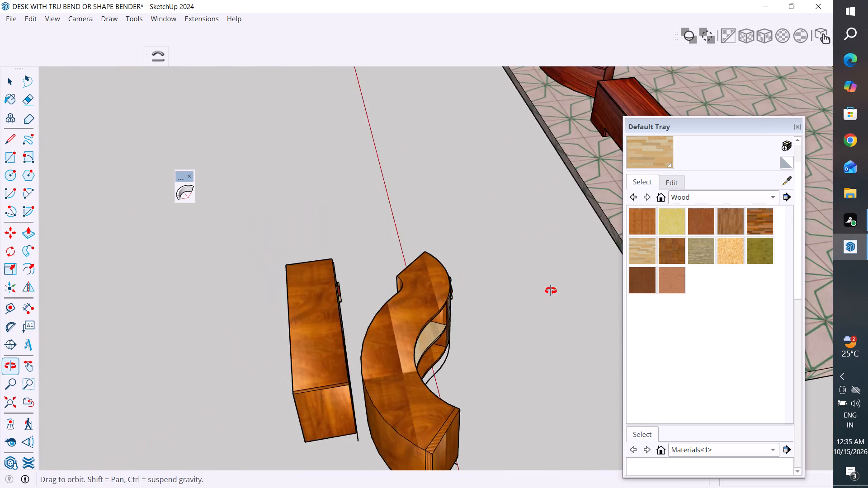
middle_click_drag(551, 291, 569, 263)
middle_click_drag(456, 413, 441, 386)
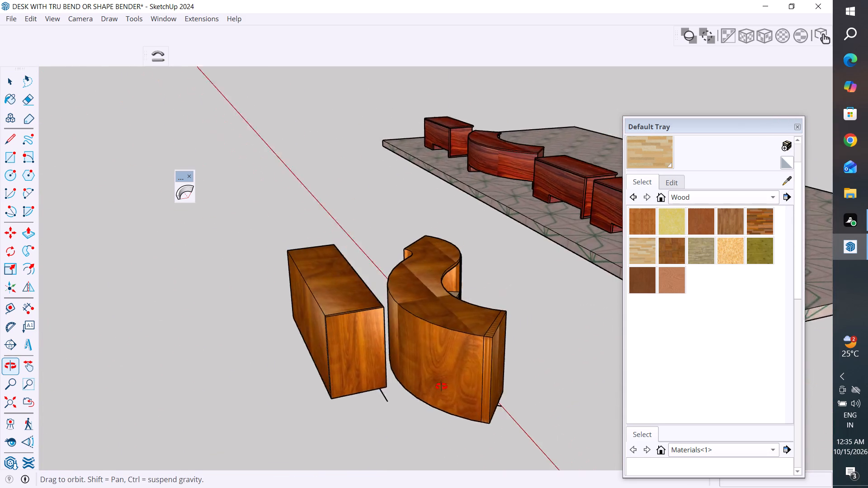
middle_click_drag(441, 386, 310, 455)
scroll(347, 391, "down", 1)
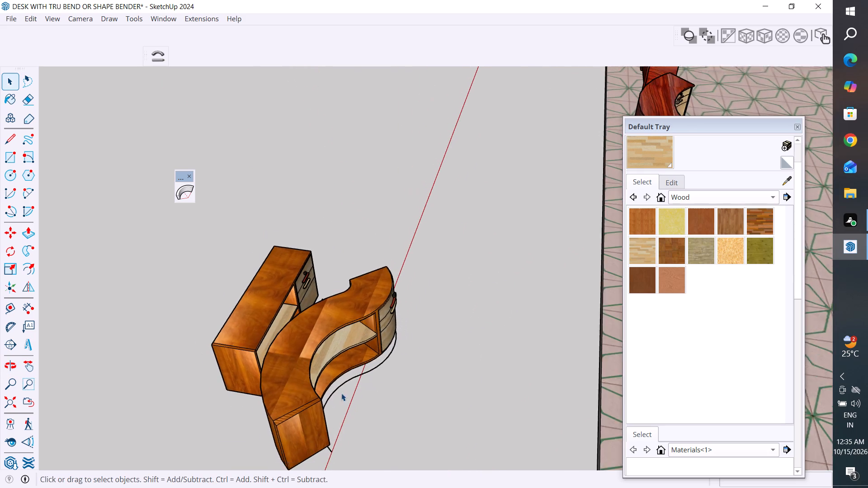
Move the bent S-shaped desk about 426 onto the tiled floor, beside the row of dark red desks.
scroll(341, 393, "down", 2)
left_click(312, 420)
key("m")
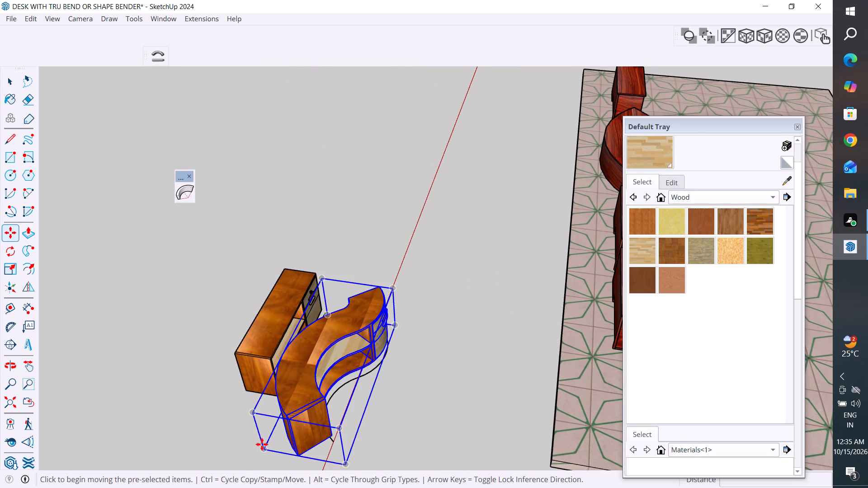
left_click(262, 444)
scroll(377, 214, "down", 5)
scroll(401, 352, "down", 6)
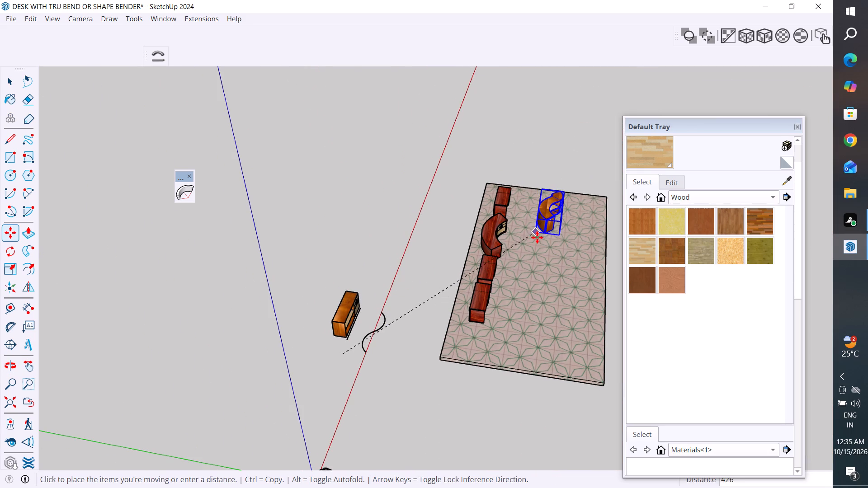
left_click(537, 237)
Explode the group of the original straight desk unit behind the guide line.
scroll(367, 324, "up", 9)
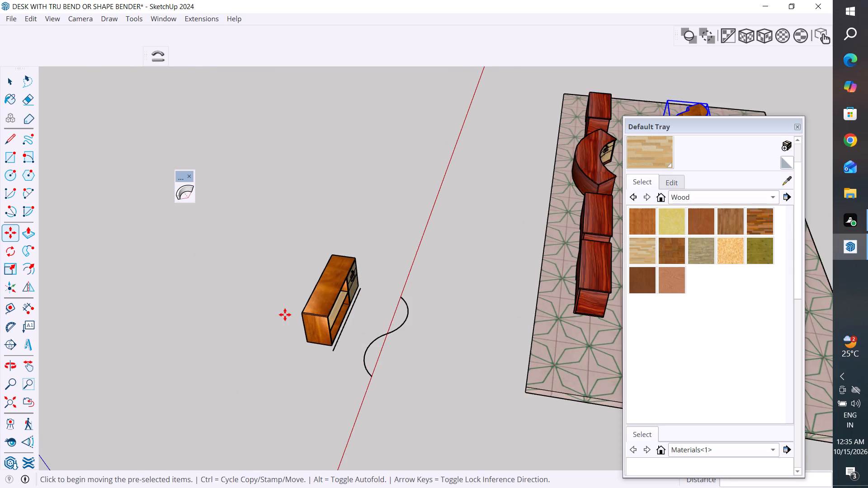
scroll(285, 314, "up", 2)
middle_click_drag(290, 281, 123, 291)
scroll(331, 239, "up", 5)
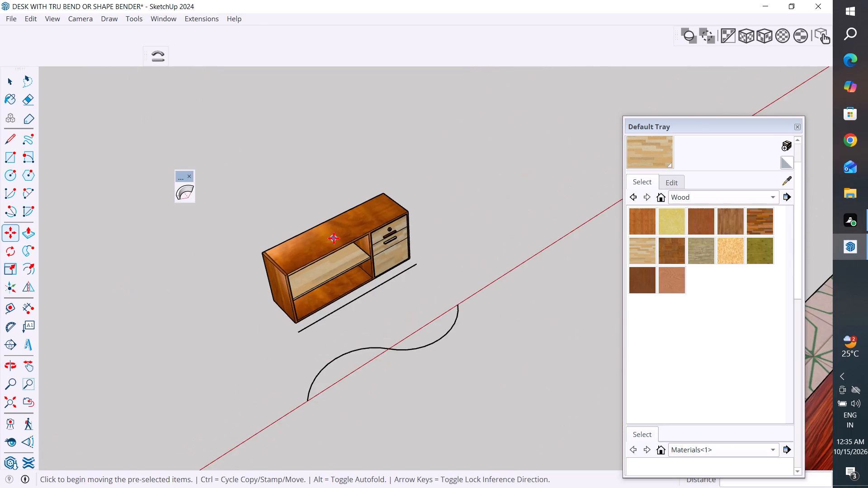
scroll(425, 245, "up", 1)
middle_click_drag(425, 245, 226, 258)
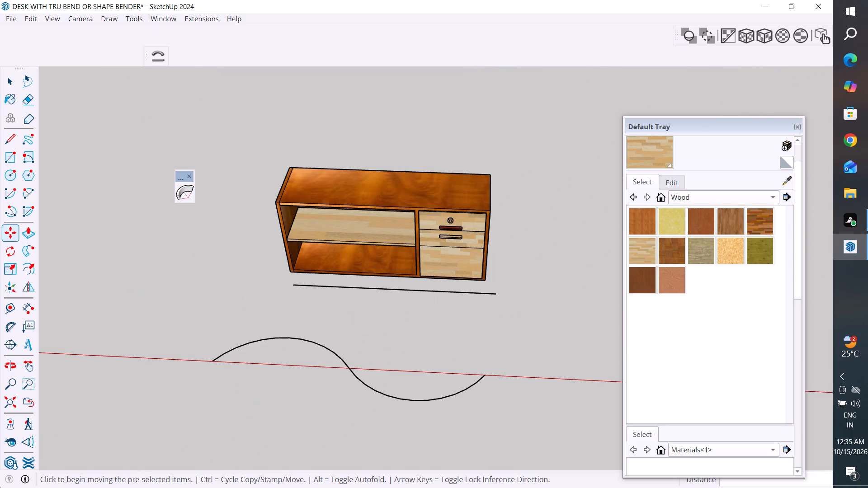
left_click(5, 77)
left_click(268, 133)
scroll(472, 233, "up", 4)
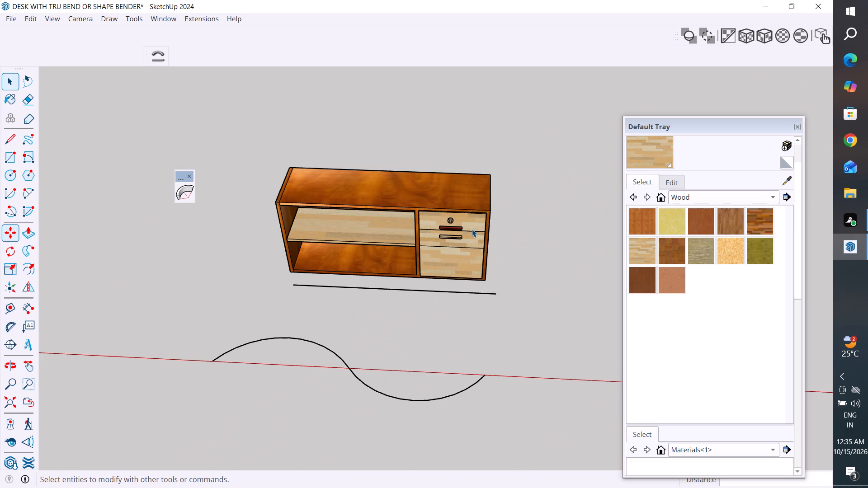
middle_click_drag(507, 213, 479, 61)
middle_click_drag(439, 221, 516, 215)
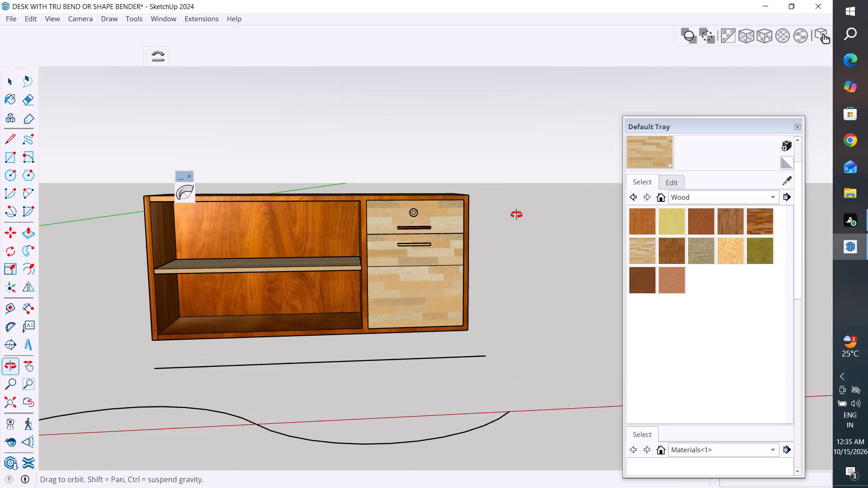
scroll(464, 322, "up", 3)
middle_click_drag(484, 315, 466, 365)
left_click(322, 155)
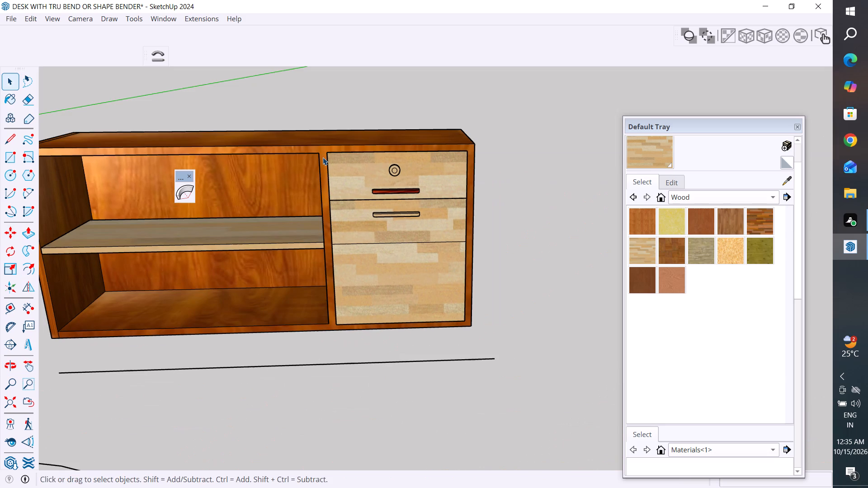
right_click(322, 155)
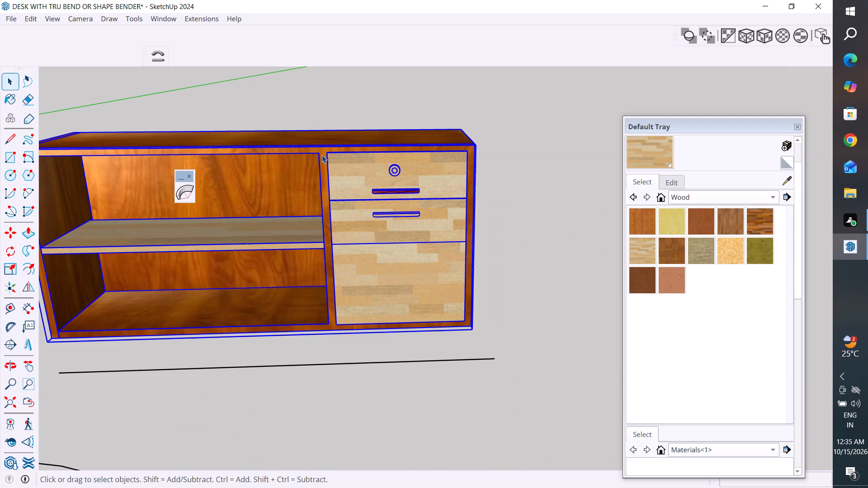
left_click(370, 95)
left_click(480, 115)
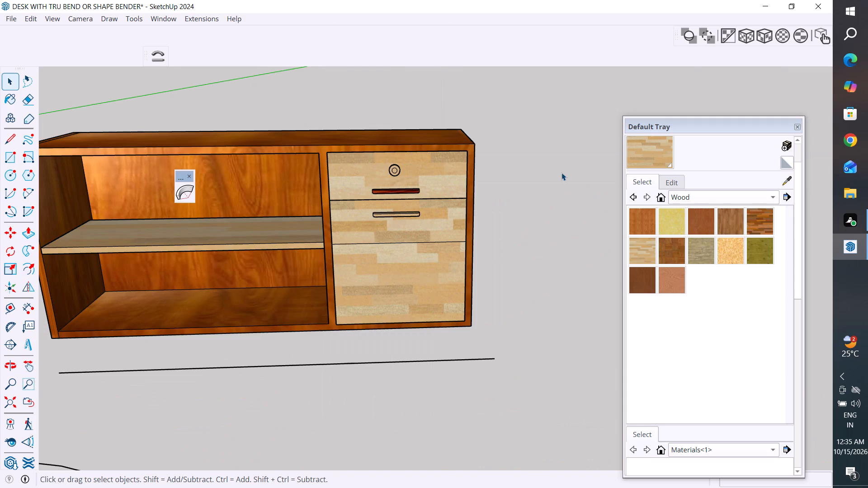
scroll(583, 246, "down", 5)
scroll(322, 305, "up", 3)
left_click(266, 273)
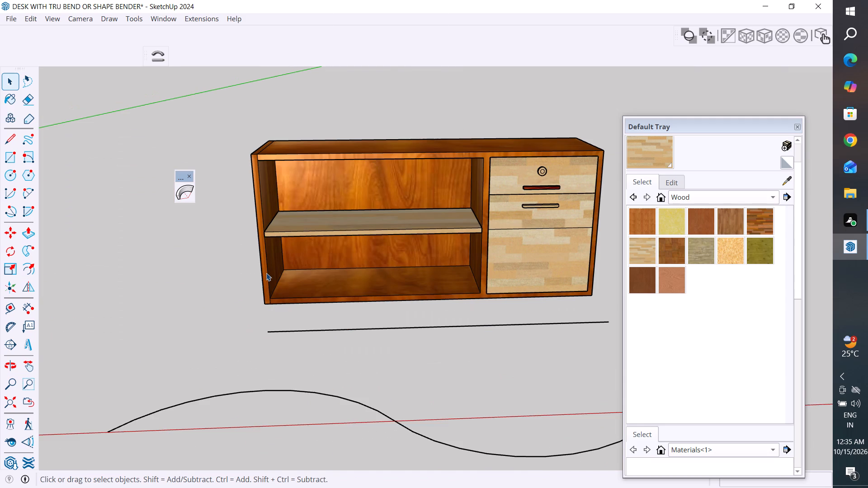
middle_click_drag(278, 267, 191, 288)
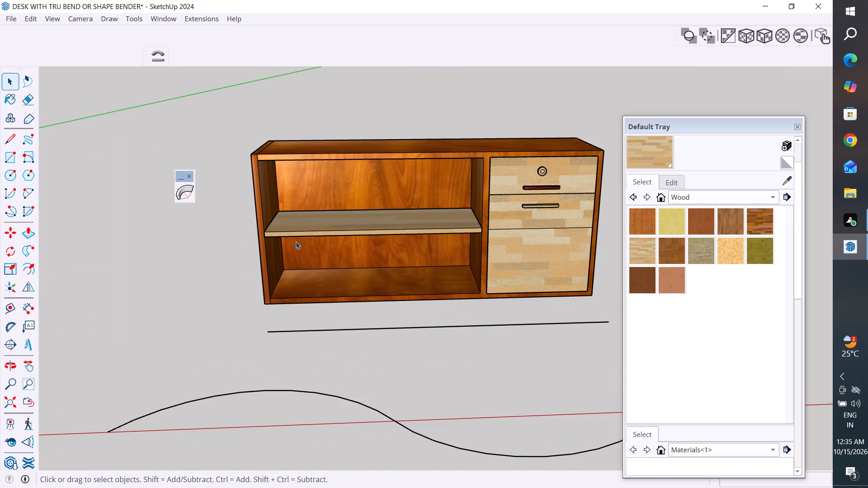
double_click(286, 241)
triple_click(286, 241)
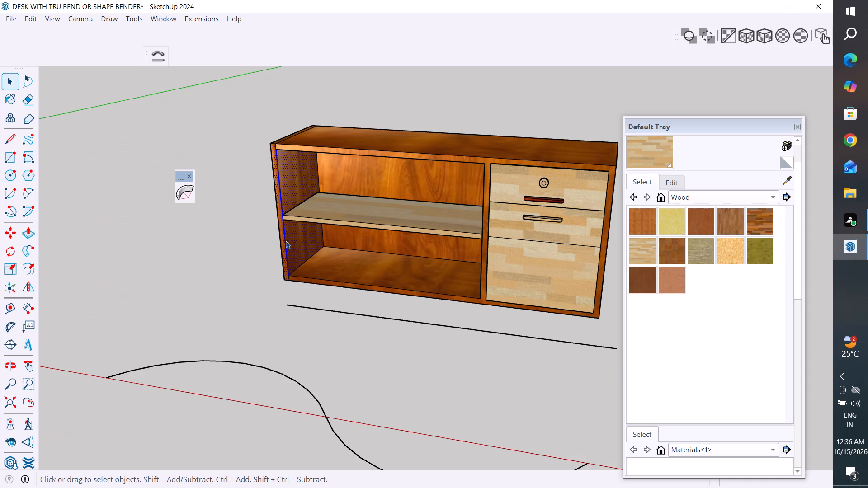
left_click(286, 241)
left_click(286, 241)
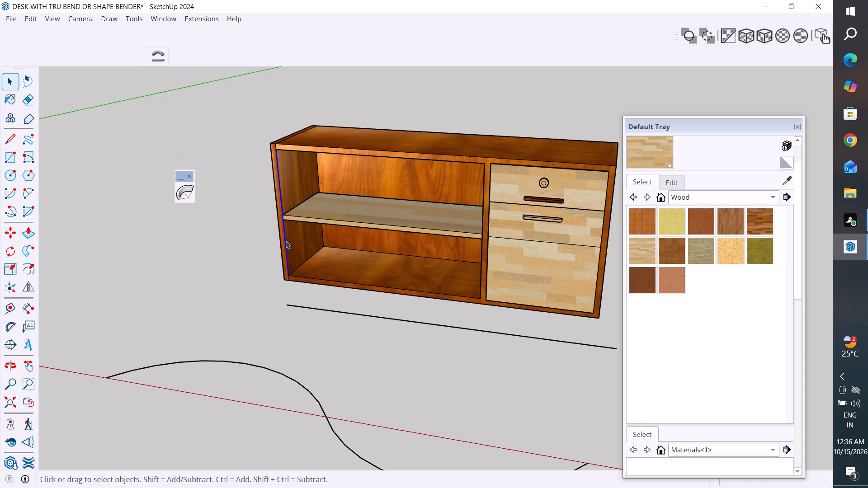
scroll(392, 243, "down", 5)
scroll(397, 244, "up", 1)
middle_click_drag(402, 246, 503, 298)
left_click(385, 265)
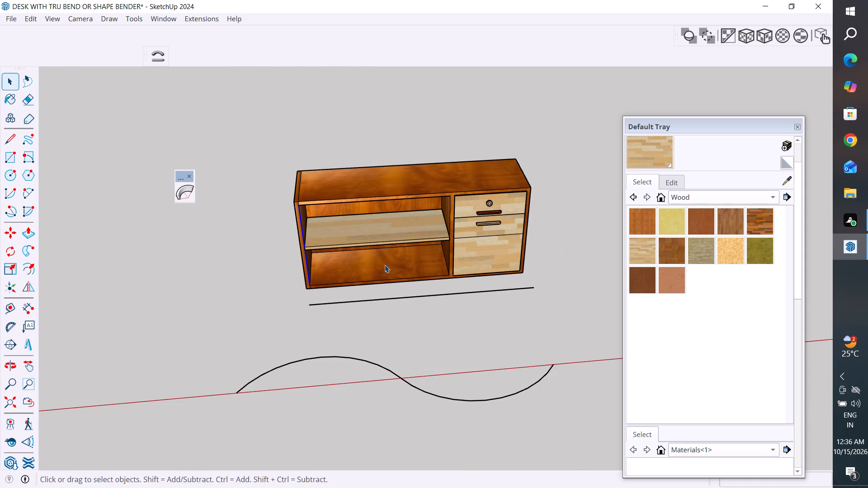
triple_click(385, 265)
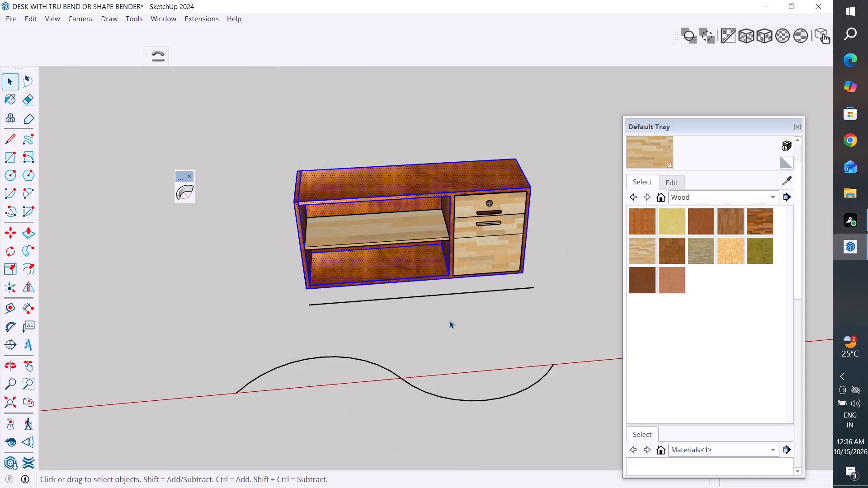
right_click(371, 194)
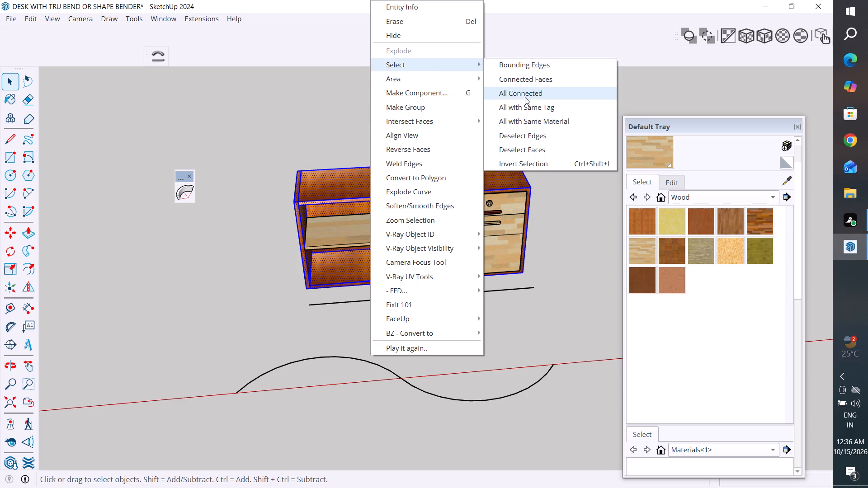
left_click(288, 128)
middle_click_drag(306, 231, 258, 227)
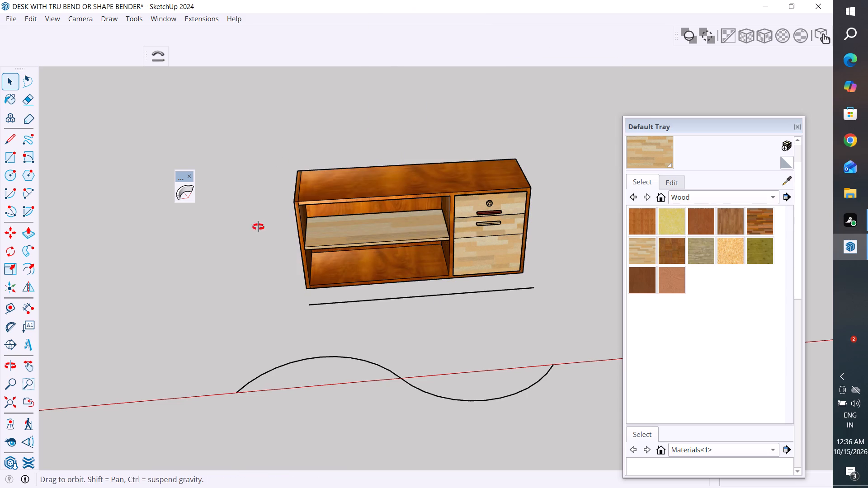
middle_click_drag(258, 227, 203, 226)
Delete the inner face and front edges of the straight desk's side panel at the open-shelf end.
left_click(319, 197)
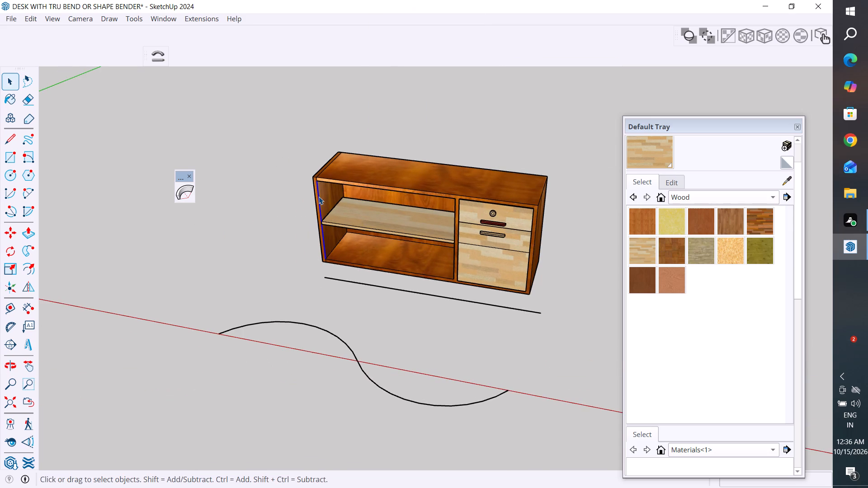
scroll(331, 168, "up", 3)
middle_click_drag(337, 196, 353, 299)
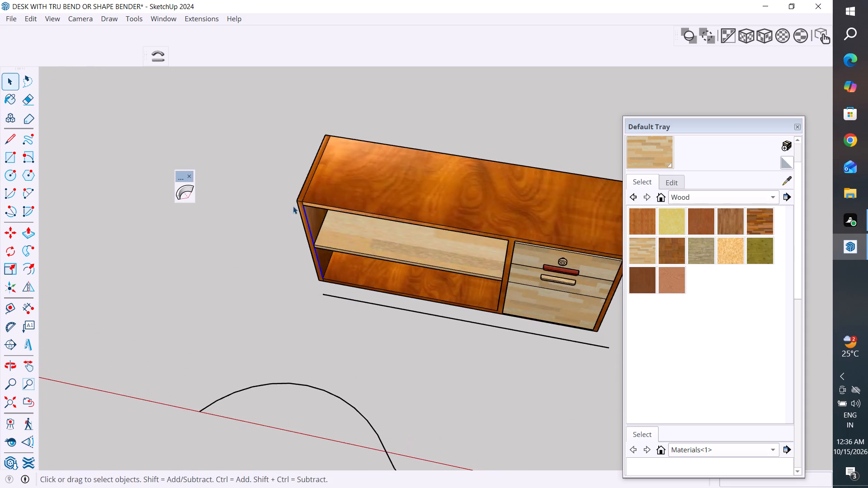
scroll(240, 253, "down", 5)
scroll(469, 254, "up", 8)
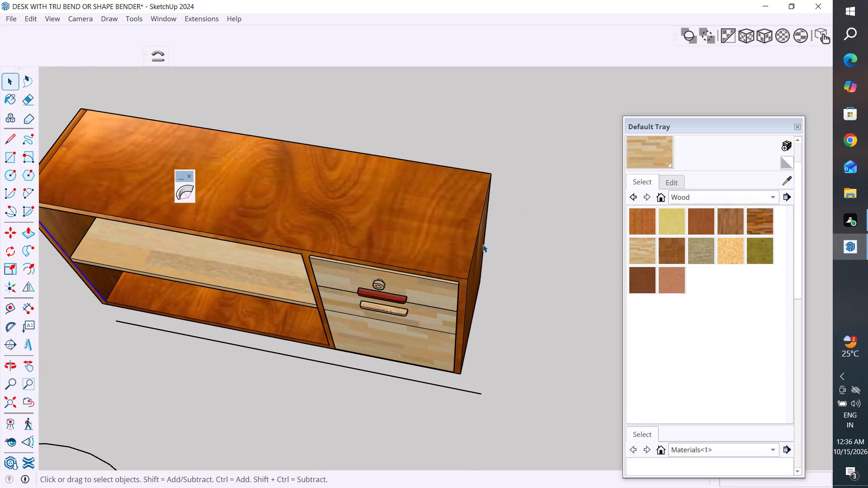
scroll(481, 251, "down", 2)
middle_click_drag(173, 245, 243, 138)
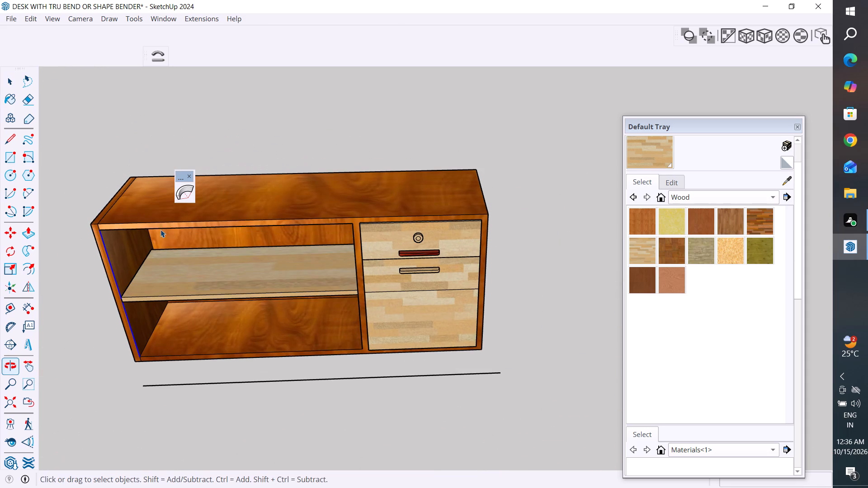
key("Delete")
left_click(112, 253)
key("Delete")
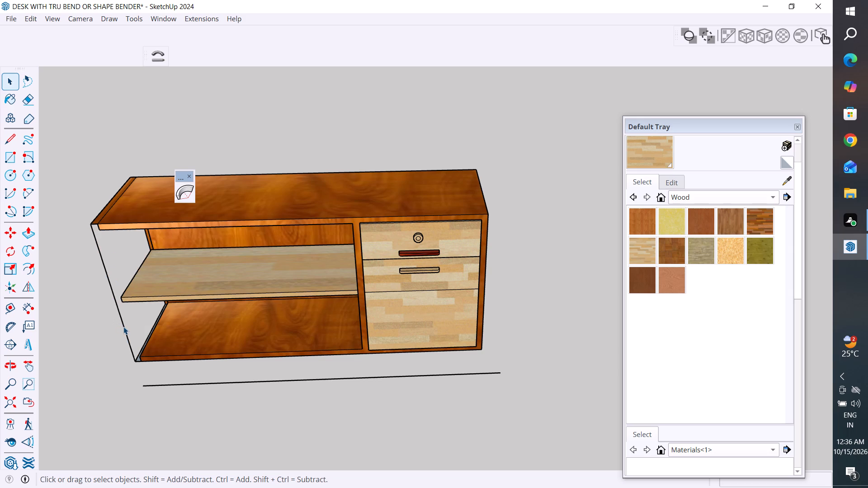
left_click(123, 327)
key("Delete")
Delete the leftover back and top strips of the removed side panel, together with their outer edges.
middle_click_drag(128, 327, 412, 177)
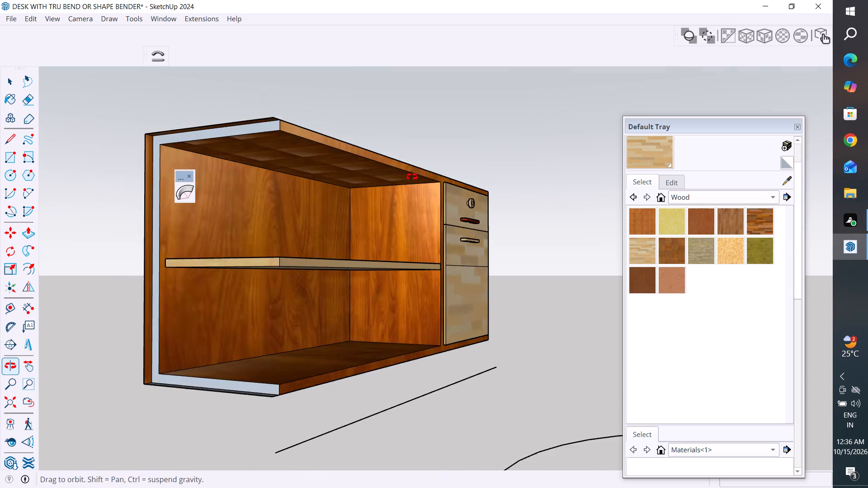
middle_click_drag(412, 177, 436, 220)
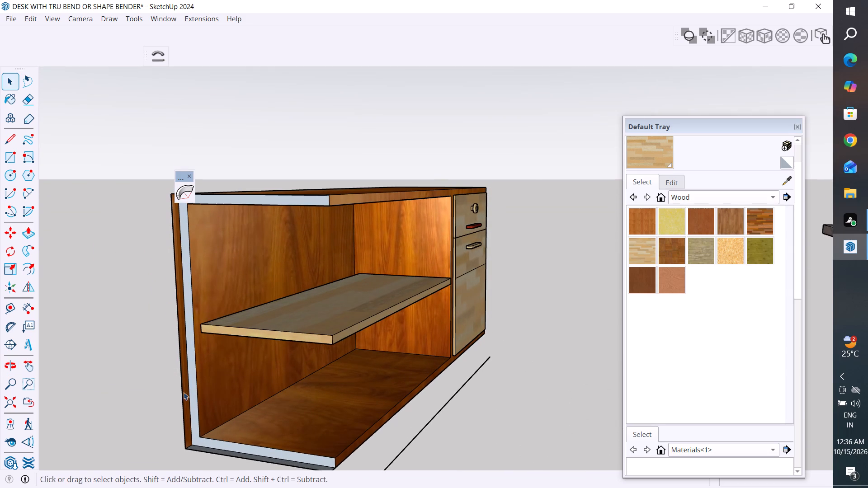
scroll(184, 400, "up", 2)
middle_click_drag(191, 411, 45, 408)
scroll(115, 425, "up", 4)
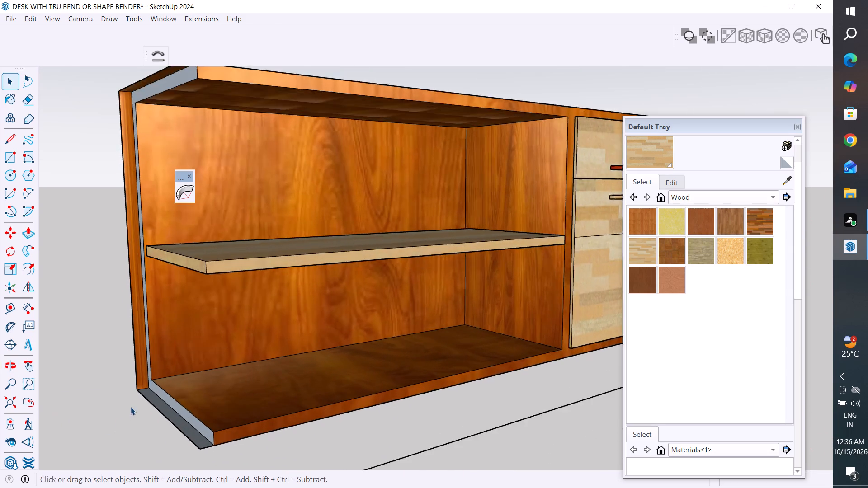
middle_click_drag(150, 397, 473, 425)
scroll(341, 319, "down", 5)
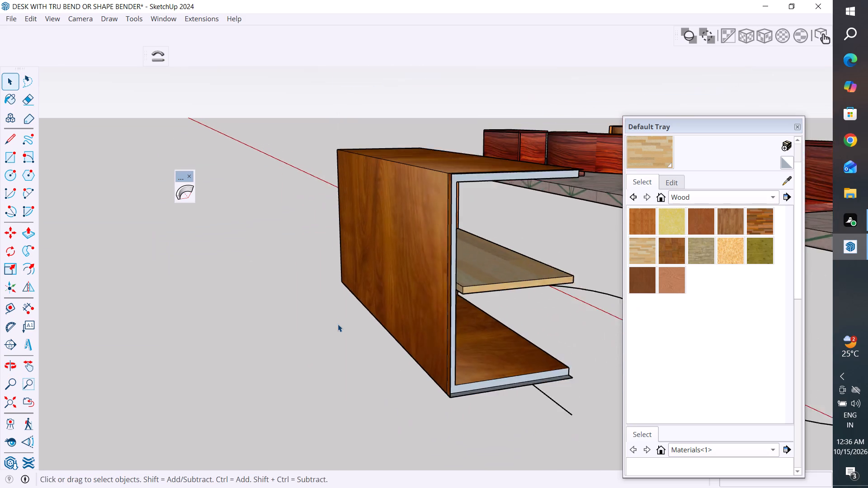
middle_click_drag(433, 335, 512, 429)
scroll(500, 305, "up", 2)
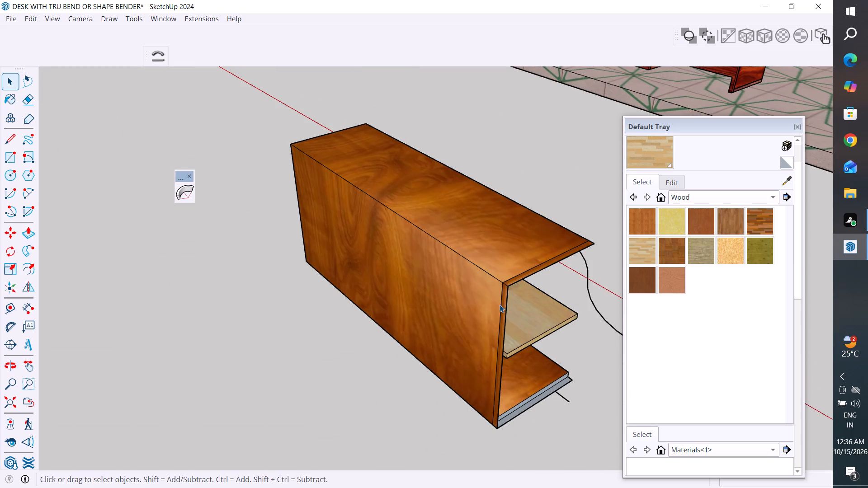
scroll(500, 305, "up", 1)
middle_click_drag(519, 316, 607, 374)
scroll(282, 283, "down", 5)
middle_click_drag(393, 367, 508, 347)
scroll(513, 325, "up", 2)
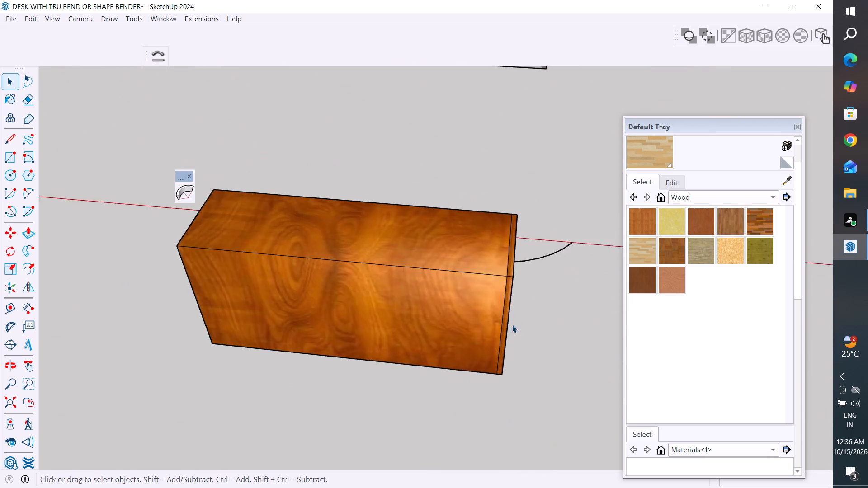
scroll(512, 325, "up", 2)
left_click(500, 320)
key("Delete")
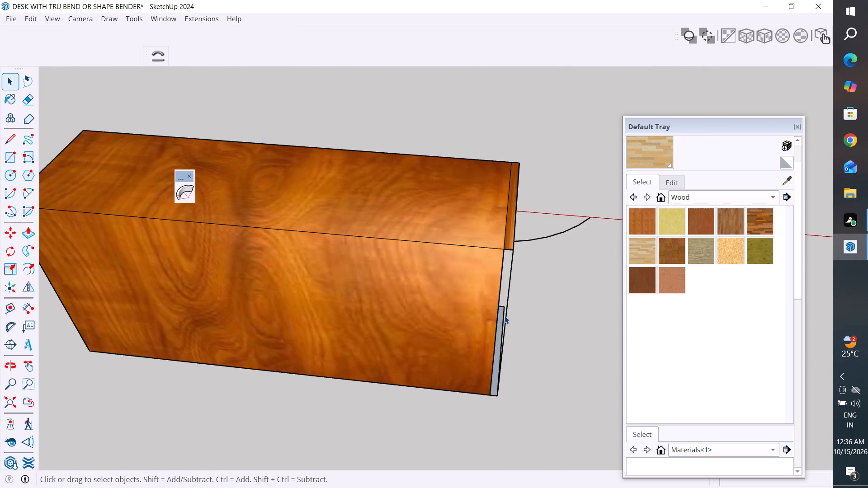
left_click(510, 235)
key("Delete")
left_click(513, 259)
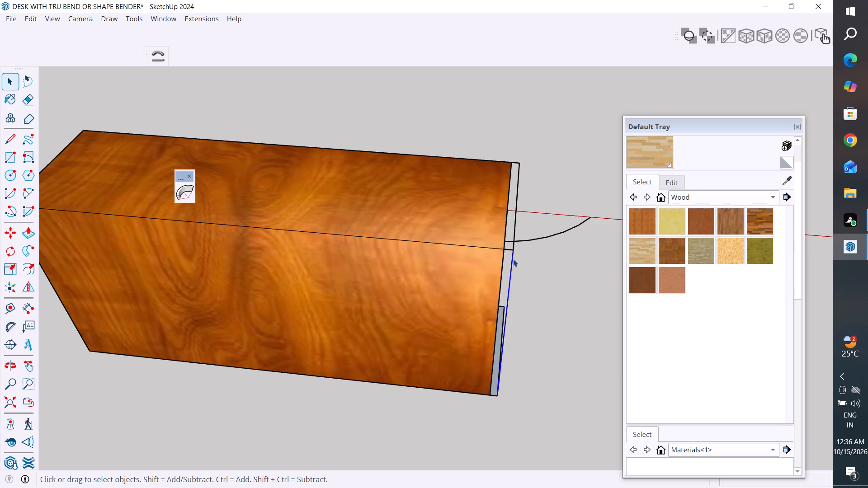
key("Delete")
left_click(511, 248)
key("Delete")
left_click(514, 245)
key("Delete")
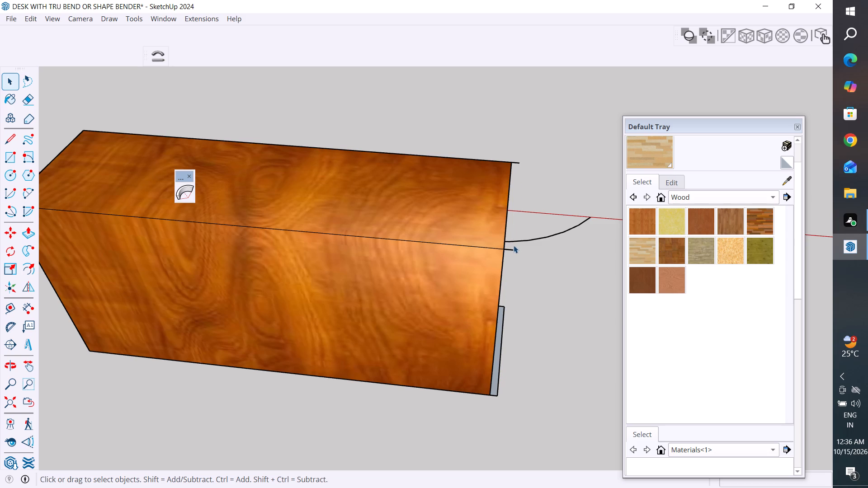
left_click(510, 250)
key("Delete")
Delete the leftover bottom strip of the removed side panel and the short stray edges at its two corners.
scroll(519, 336, "up", 1)
middle_click_drag(519, 336, 250, 298)
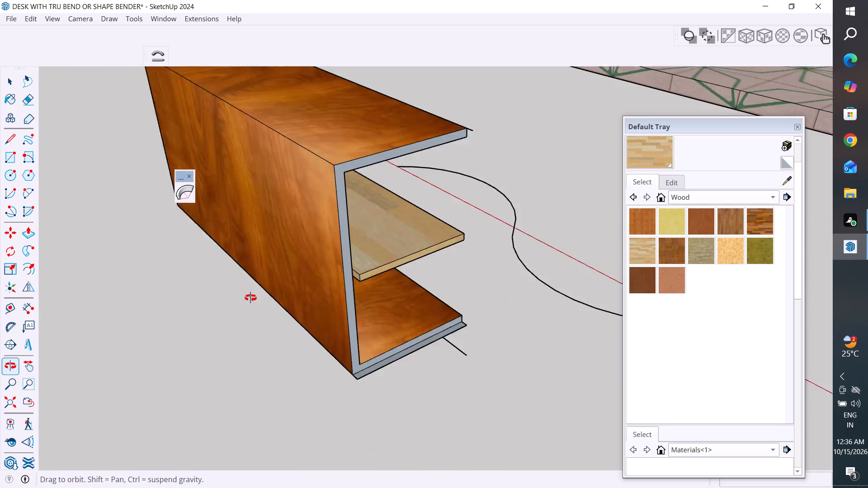
middle_click_drag(250, 298, 278, 334)
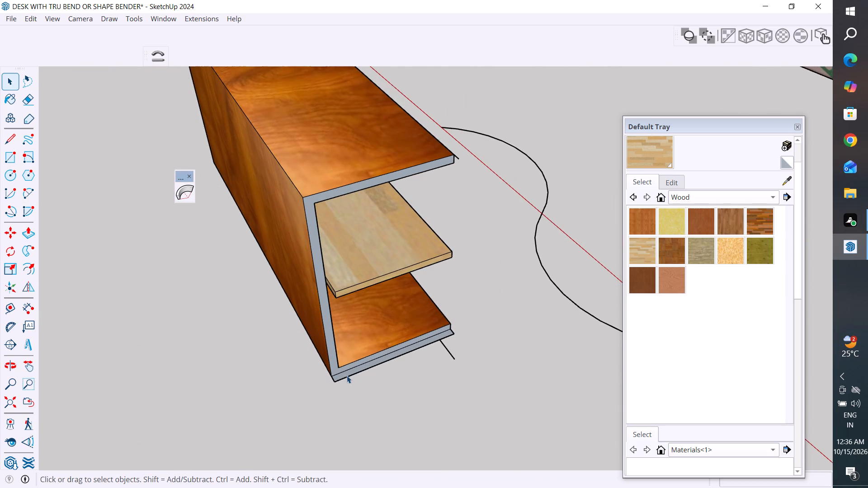
left_click(347, 376)
key("Delete")
left_click(332, 380)
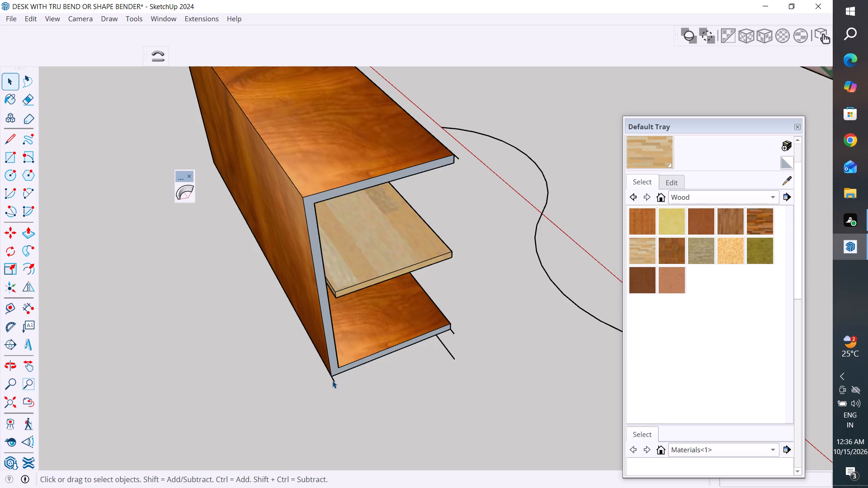
key("Delete")
left_click(453, 331)
key("Delete")
Delete the stray edge projecting from the front corner of the desk's top board at the open end.
middle_click_drag(505, 340, 193, 397)
scroll(259, 437, "down", 7)
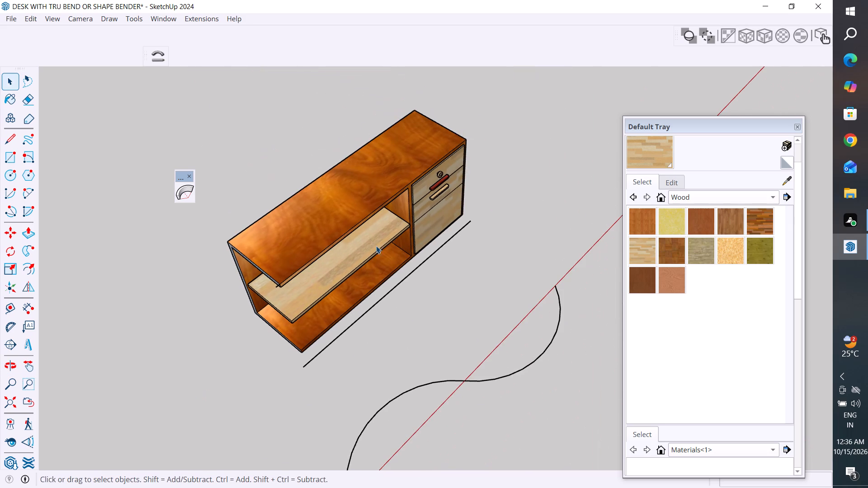
scroll(282, 287, "up", 15)
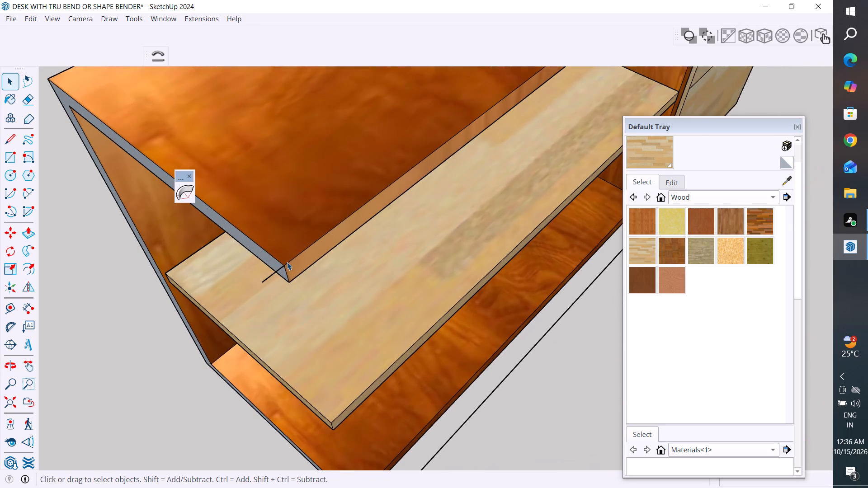
scroll(287, 262, "up", 1)
left_click(273, 274)
key("Delete")
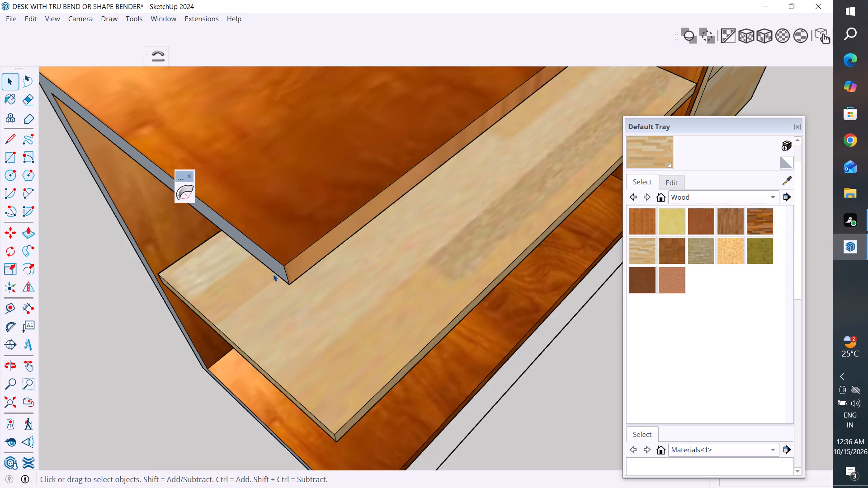
Shorten the middle shelf inside its group by pushing its open-end face inward 3 with Push/Pull.
scroll(285, 280, "down", 5)
middle_click_drag(357, 258, 444, 150)
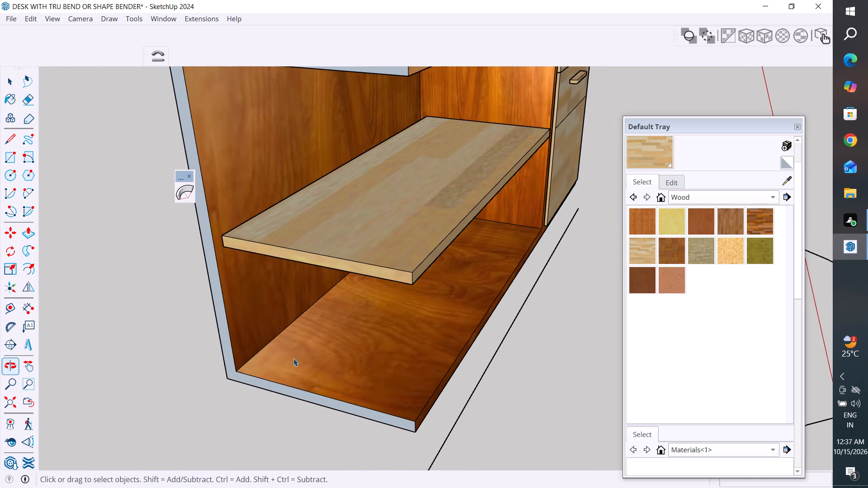
double_click(354, 269)
left_click(358, 266)
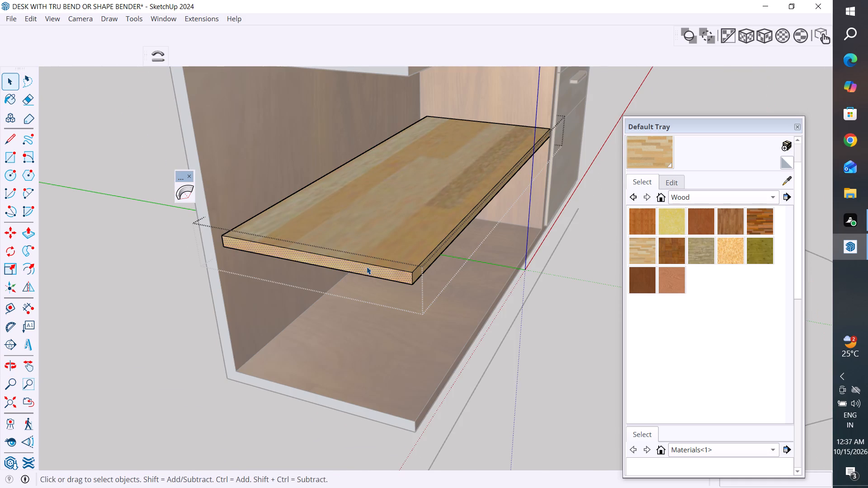
left_click(27, 235)
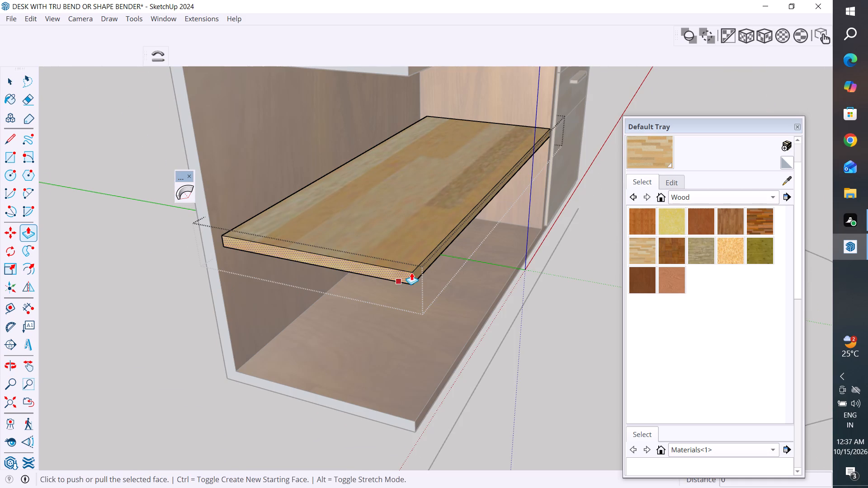
left_click(407, 276)
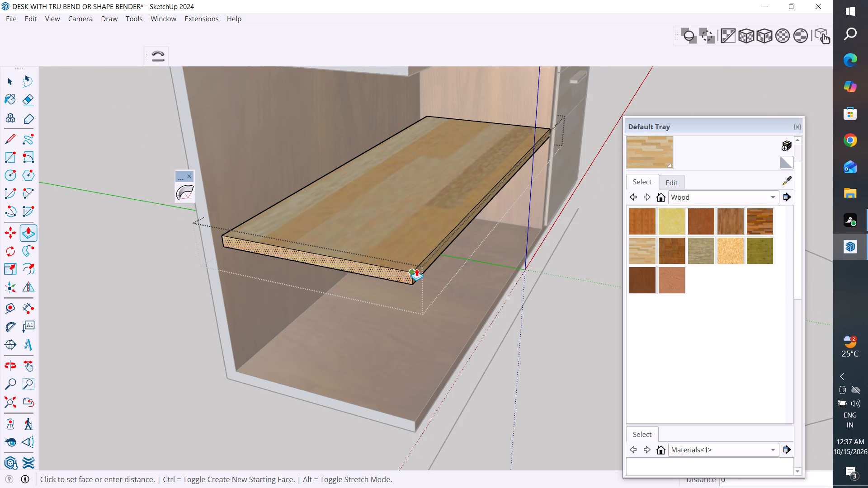
left_click(427, 258)
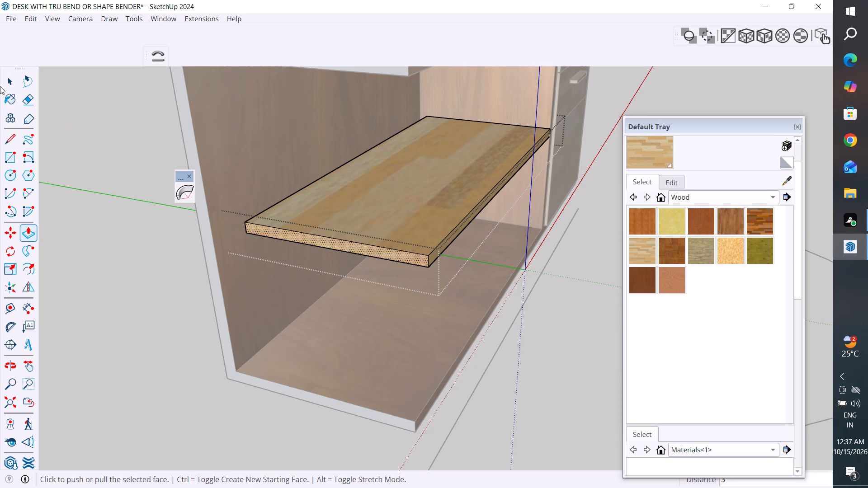
left_click(13, 83)
left_click(87, 193)
middle_click_drag(455, 366, 247, 471)
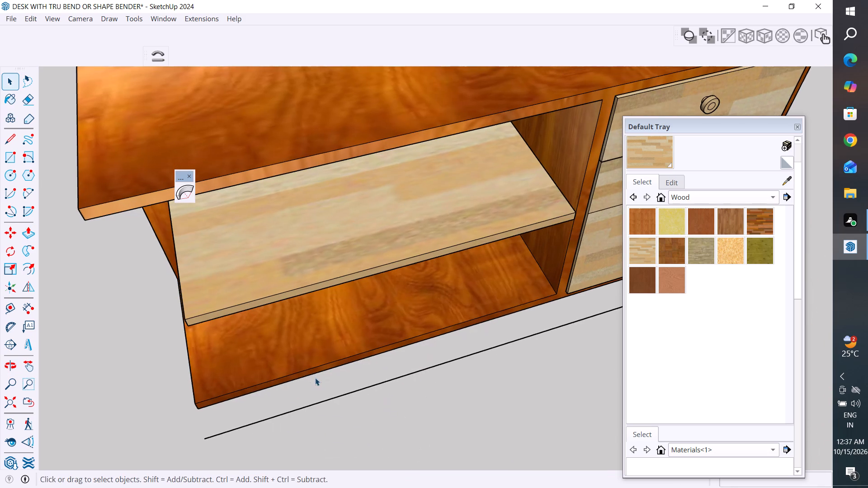
Draw a line about 18 long across the bottom board near its open end to mark off the side-panel strip.
left_click(316, 377)
left_click(332, 346)
middle_click_drag(460, 357, 474, 296)
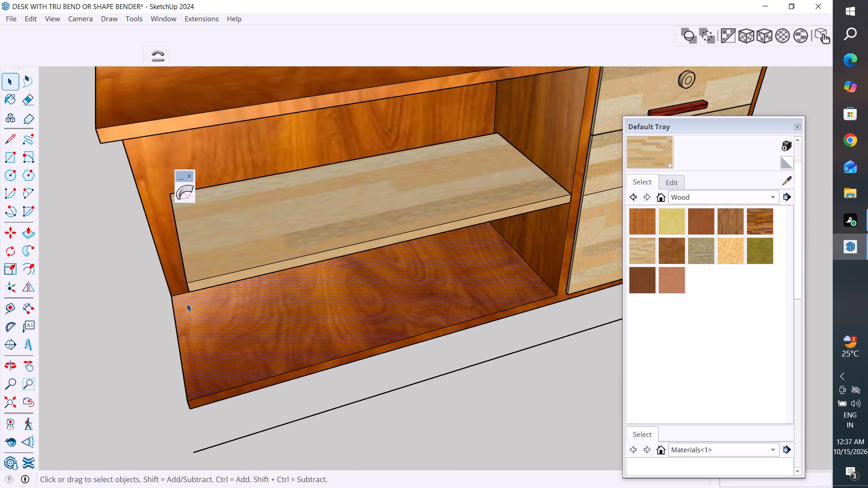
scroll(187, 304, "up", 4)
middle_click_drag(449, 346, 354, 338)
scroll(226, 317, "down", 9)
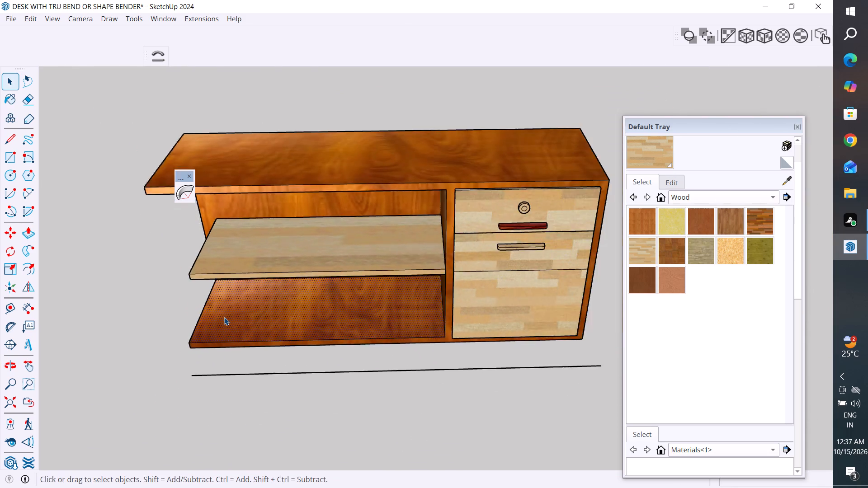
scroll(224, 317, "down", 2)
scroll(118, 324, "up", 1)
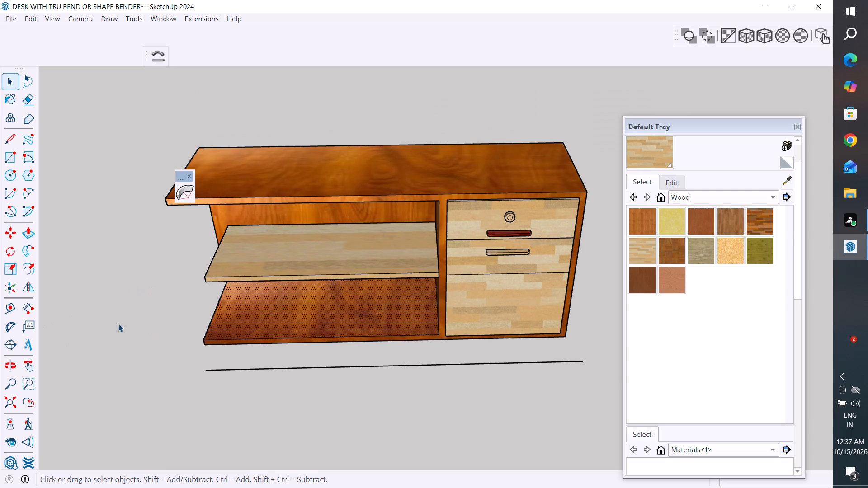
scroll(118, 324, "up", 3)
middle_click_drag(224, 258, 319, 216)
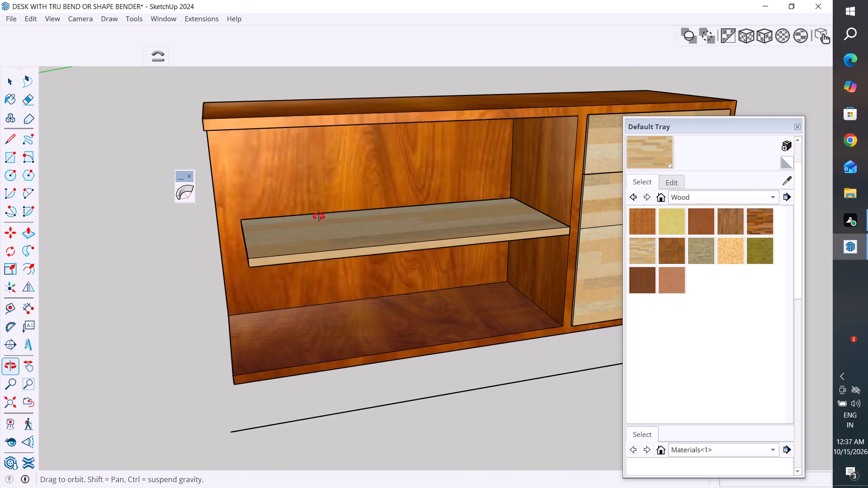
middle_click_drag(319, 216, 323, 220)
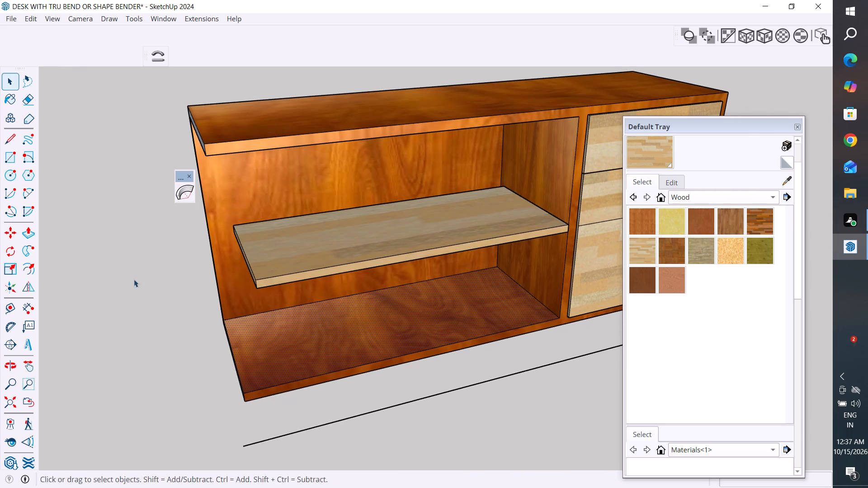
left_click(13, 140)
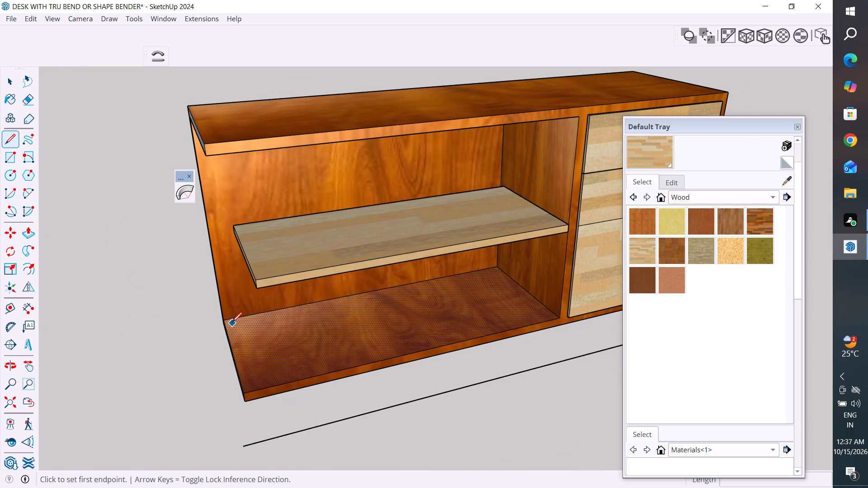
left_click(233, 319)
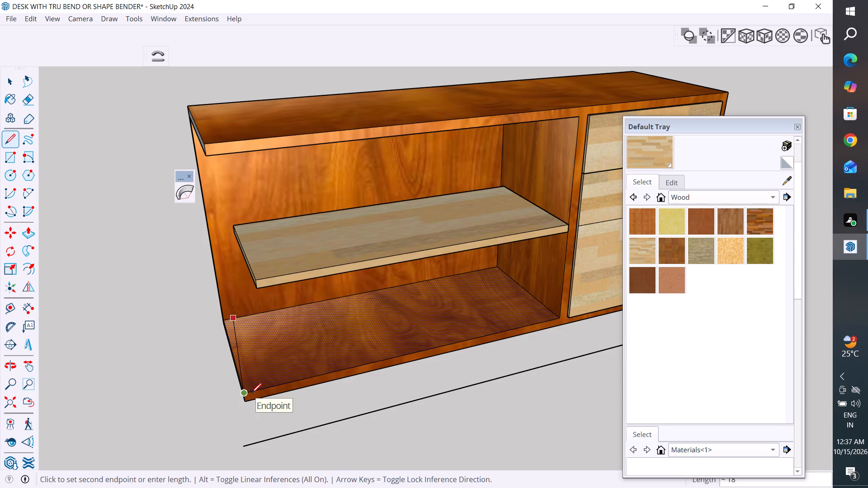
left_click(255, 390)
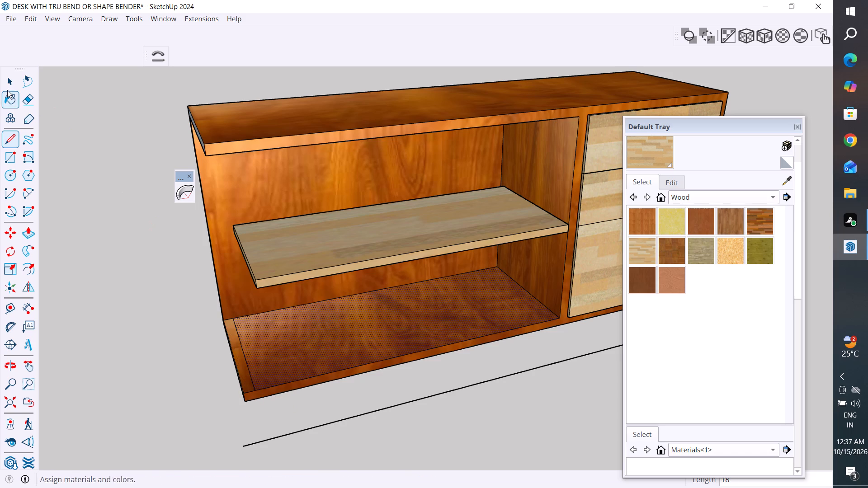
Raise the marked strip on the bottom board about 27 with Push/Pull to form a new side panel at the open end.
left_click(5, 87)
left_click(241, 363)
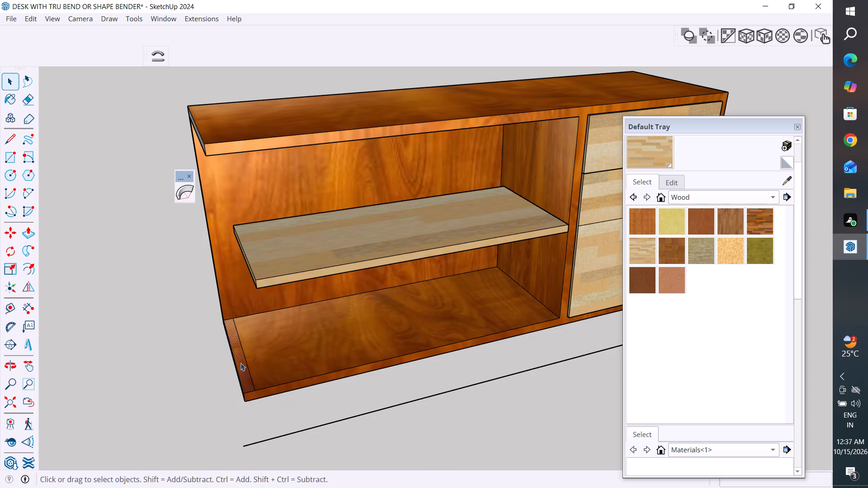
left_click(28, 235)
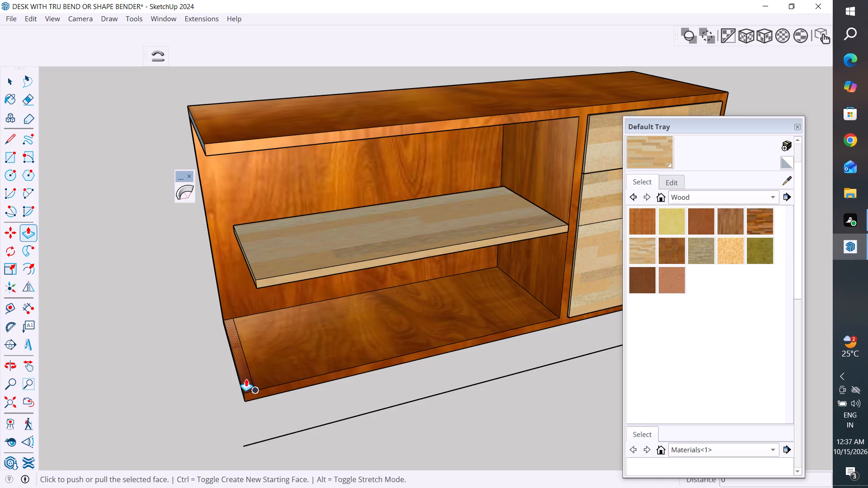
left_click(246, 379)
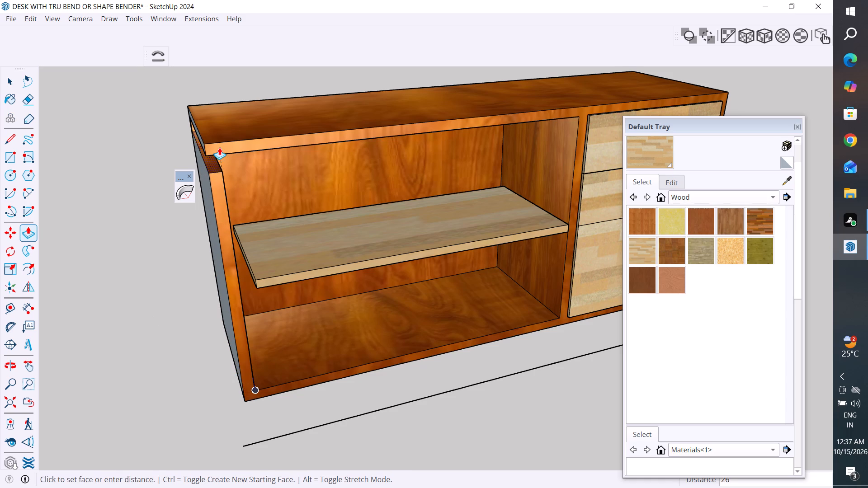
left_click(214, 108)
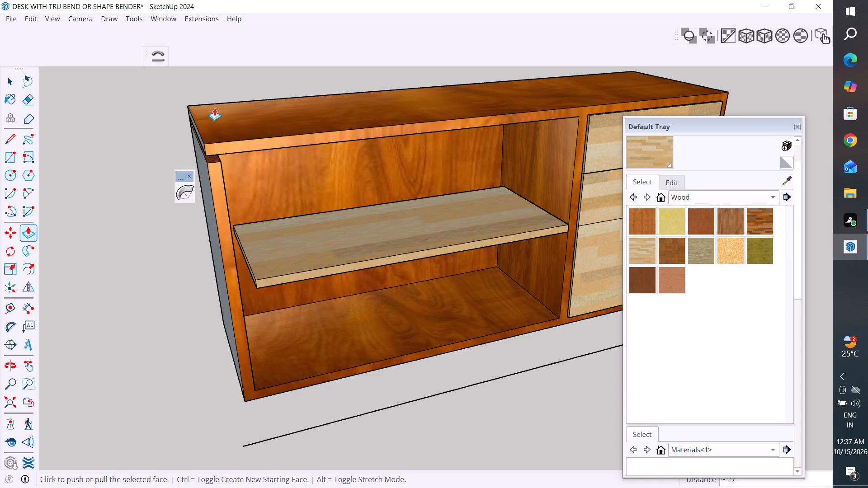
Close the gap under the top board by extending the new side panel's top face about 1 with Push/Pull.
middle_click_drag(285, 211, 385, 77)
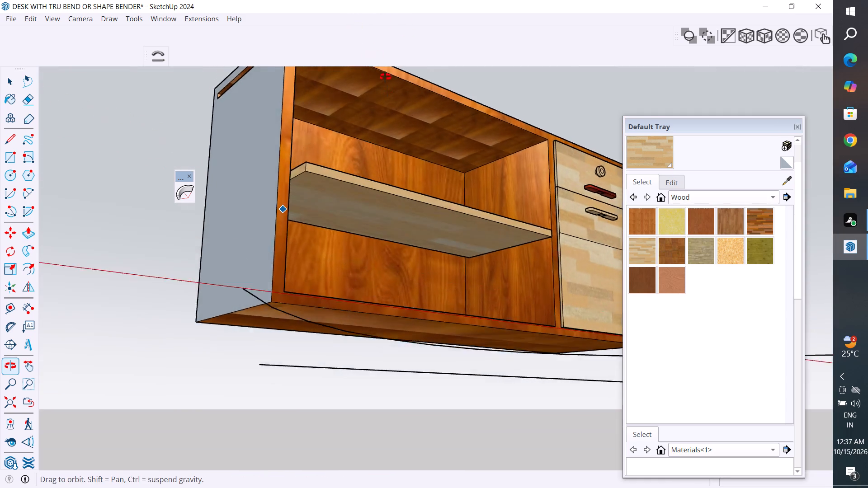
middle_click_drag(385, 77, 585, 247)
scroll(497, 242, "up", 1)
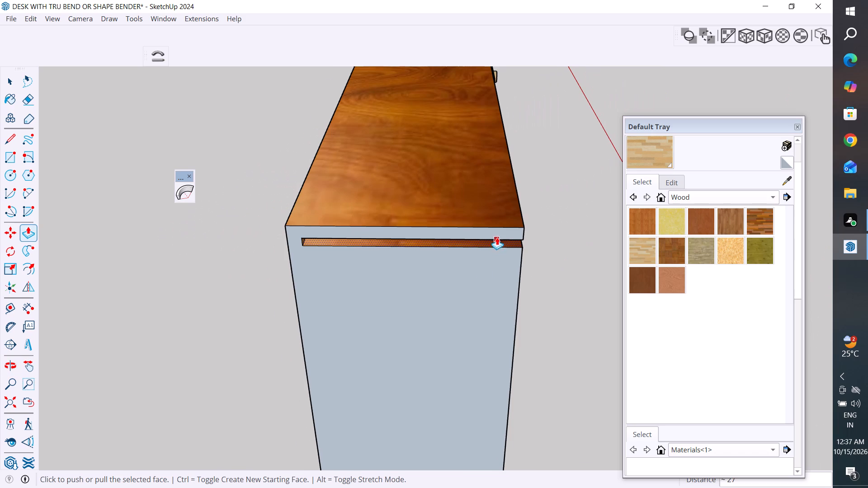
scroll(497, 237, "up", 4)
middle_click_drag(500, 248, 354, 184)
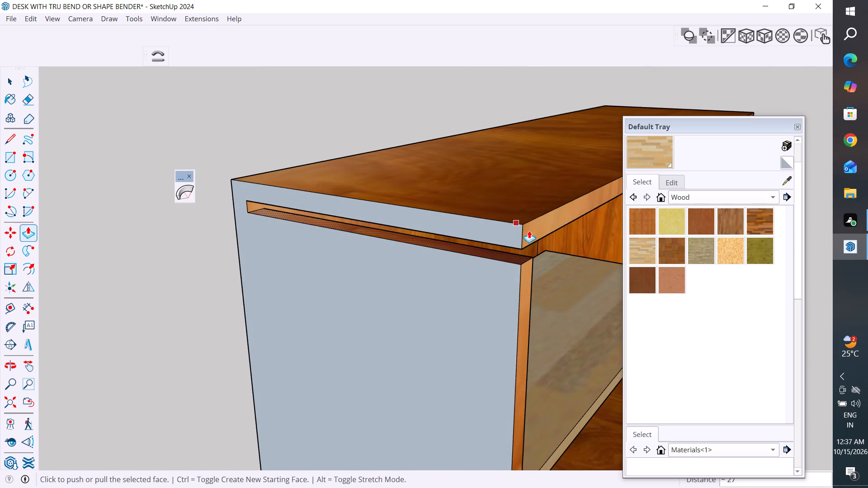
scroll(539, 248, "up", 3)
scroll(465, 307, "down", 3)
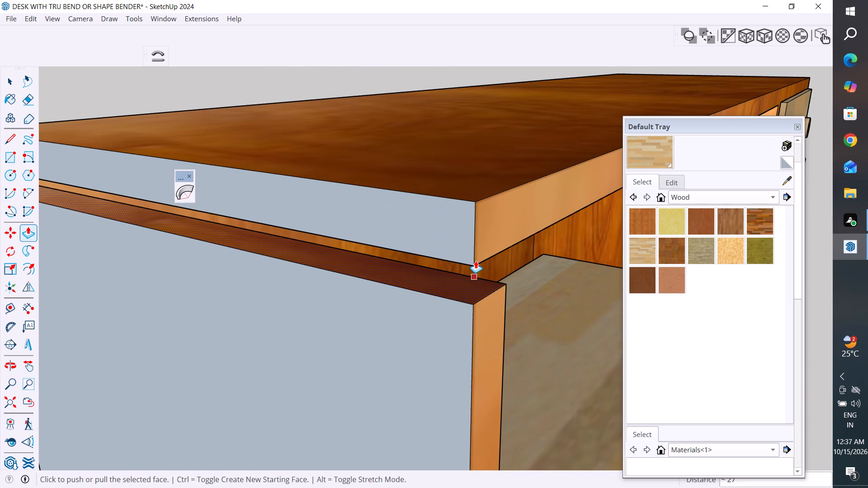
left_click(476, 261)
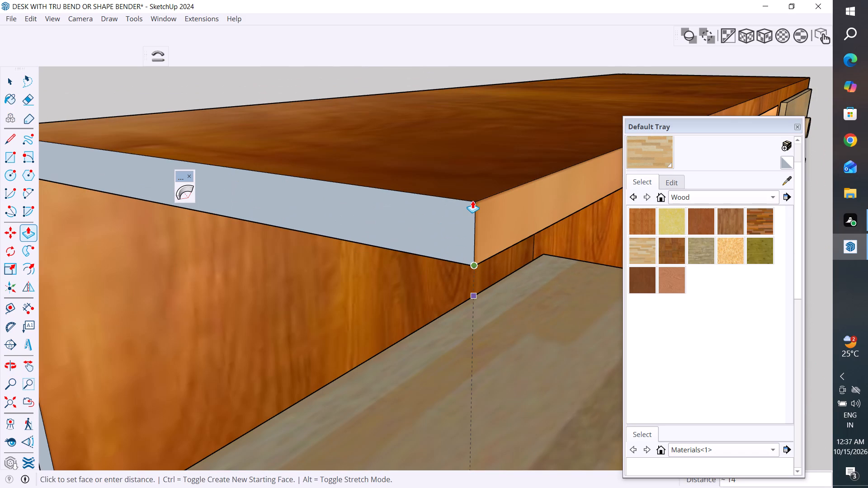
left_click(472, 200)
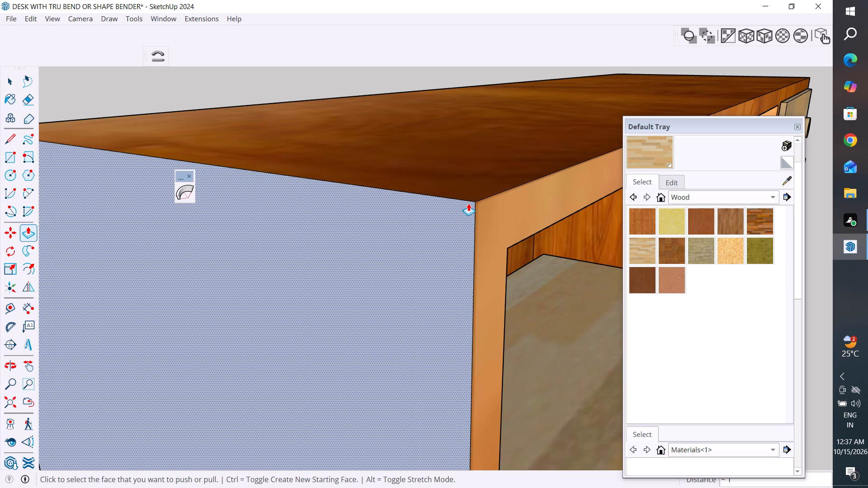
left_click(9, 81)
left_click(99, 91)
Extend the middle shelf inside its group by pulling its open-end face outward about 2 to the new side panel.
scroll(406, 285, "down", 11)
scroll(396, 365, "down", 2)
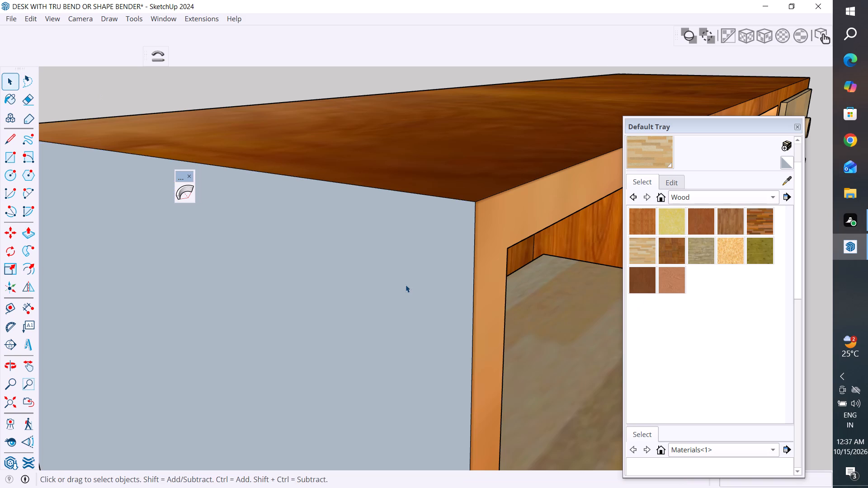
scroll(406, 285, "down", 16)
scroll(377, 256, "down", 6)
scroll(396, 346, "up", 4)
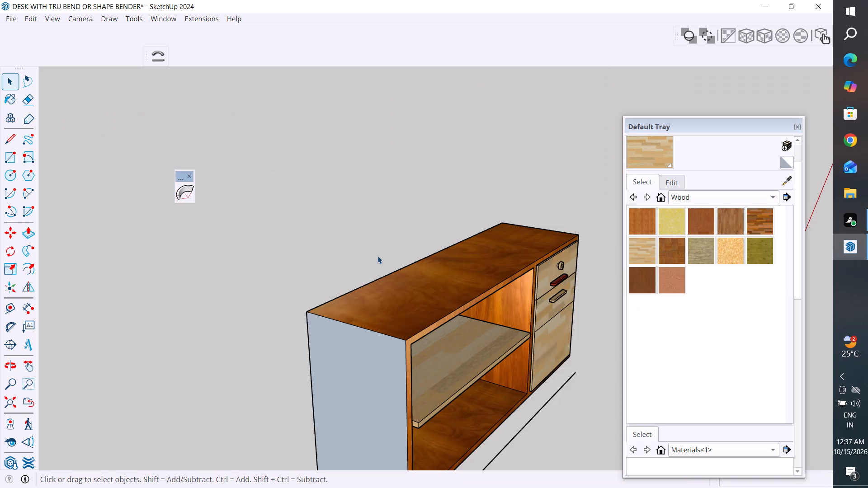
scroll(420, 291, "up", 7)
left_click(422, 286)
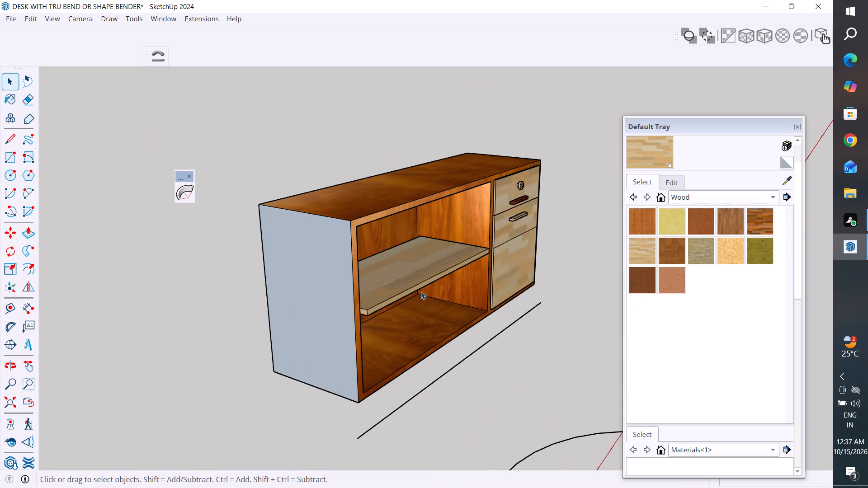
middle_click_drag(439, 307, 245, 344)
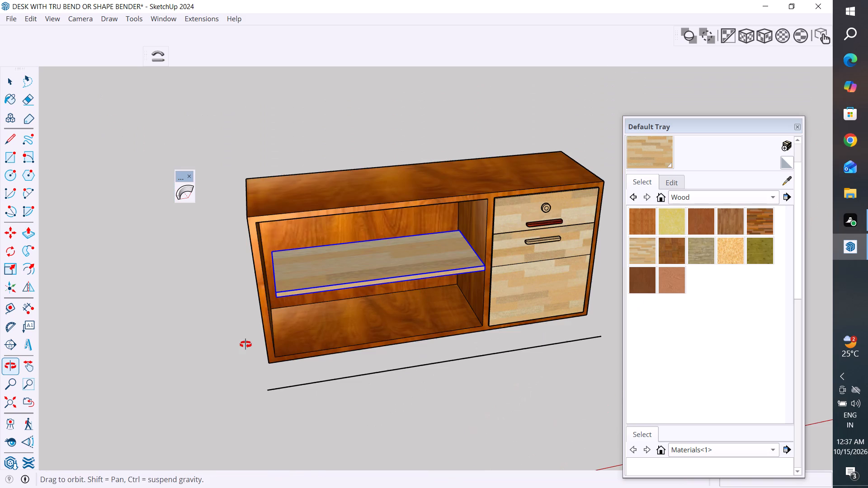
middle_click_drag(245, 344, 390, 311)
scroll(273, 326, "up", 8)
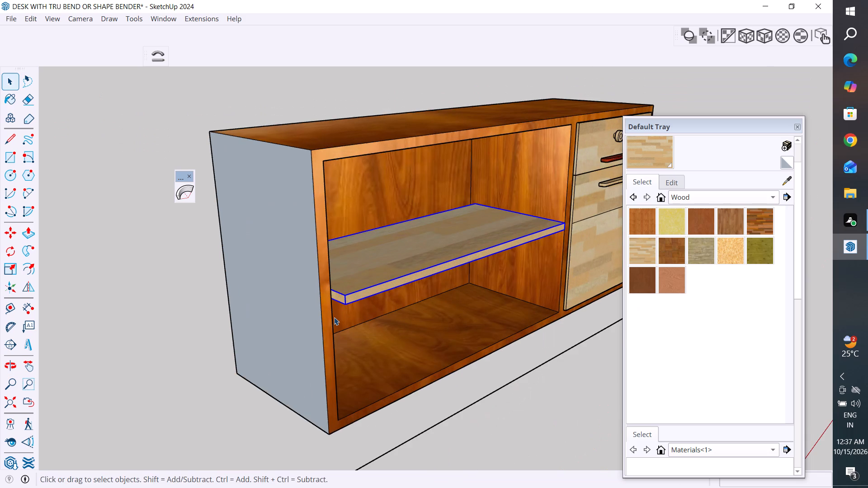
scroll(334, 317, "up", 7)
left_click(340, 294)
triple_click(344, 288)
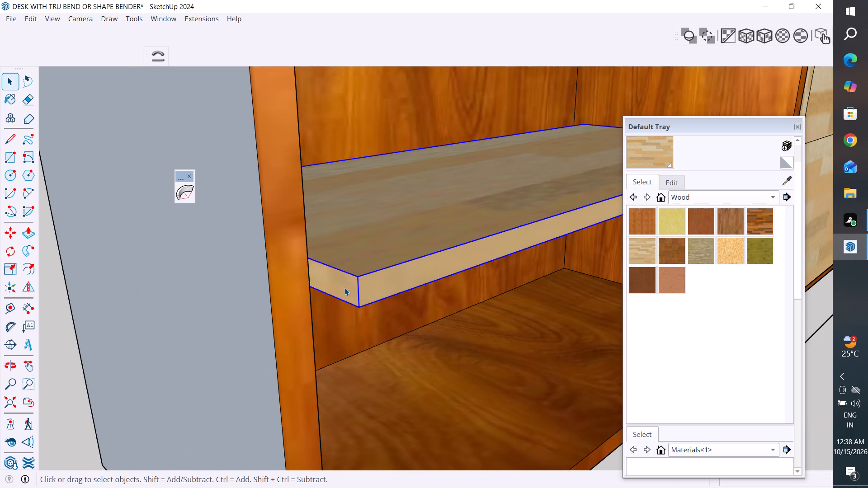
left_click(344, 288)
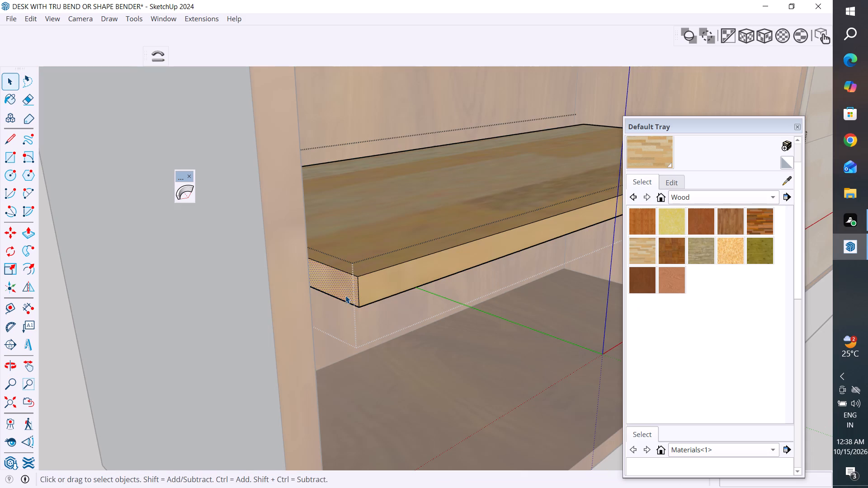
left_click(31, 234)
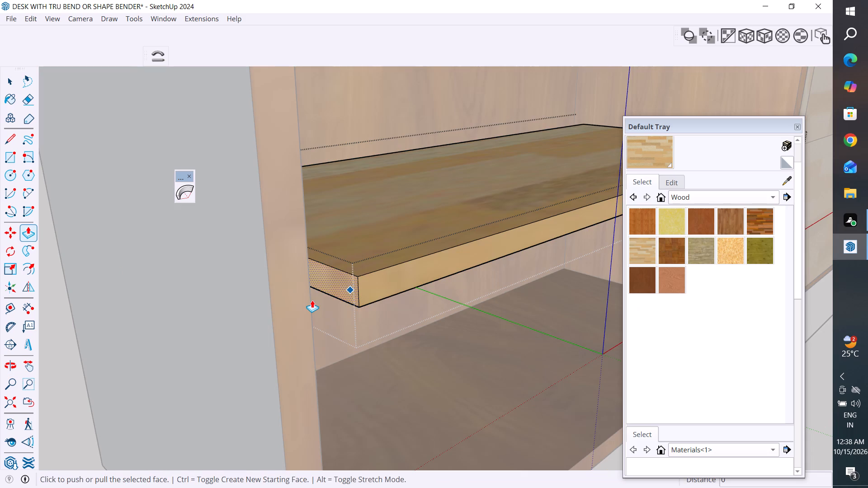
left_click(351, 289)
left_click(311, 300)
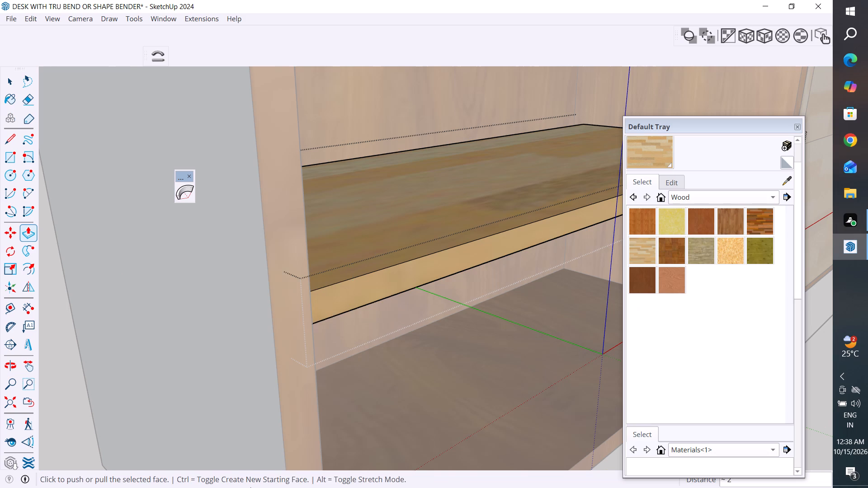
left_click(9, 84)
scroll(212, 351, "down", 6)
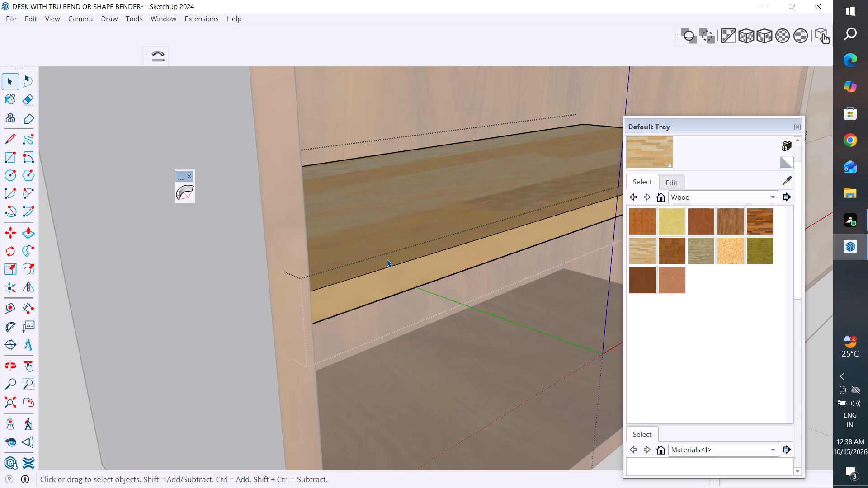
scroll(273, 268, "down", 13)
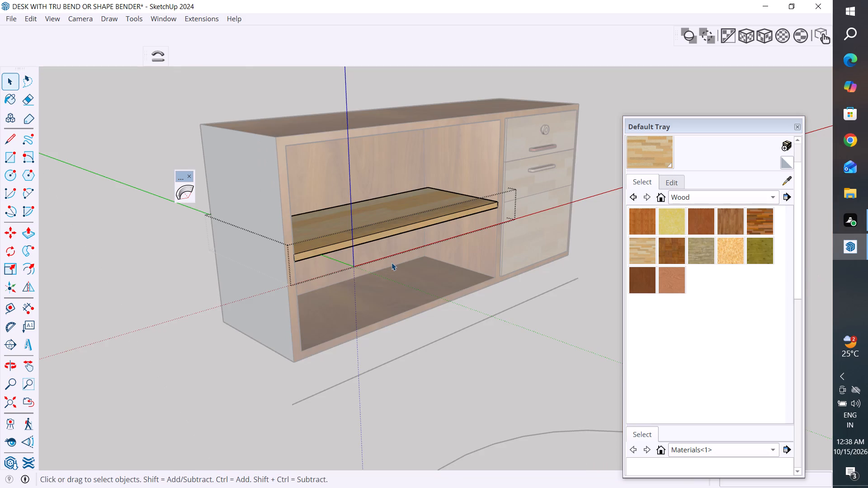
scroll(397, 340, "down", 3)
left_click(453, 342)
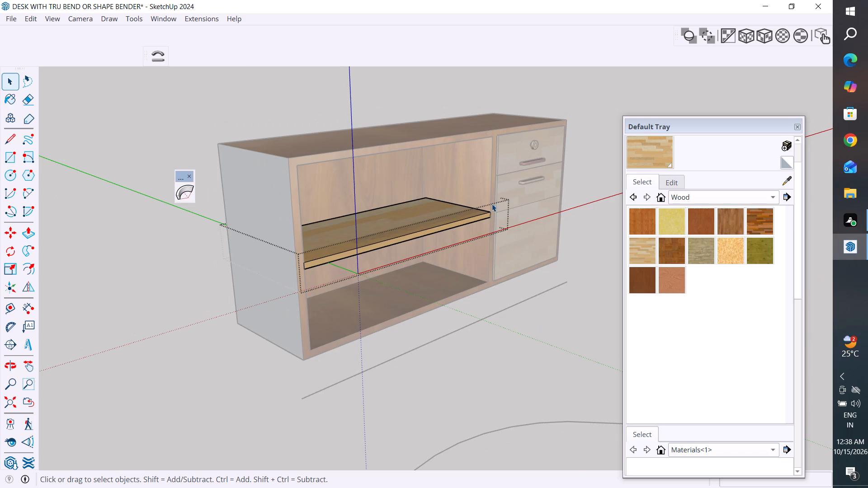
Paint the new side panel's unpainted outer face with the desk body's orange-brown wood from the in-model materials.
scroll(511, 153, "up", 3)
middle_click_drag(538, 207, 512, 150)
scroll(402, 272, "up", 1)
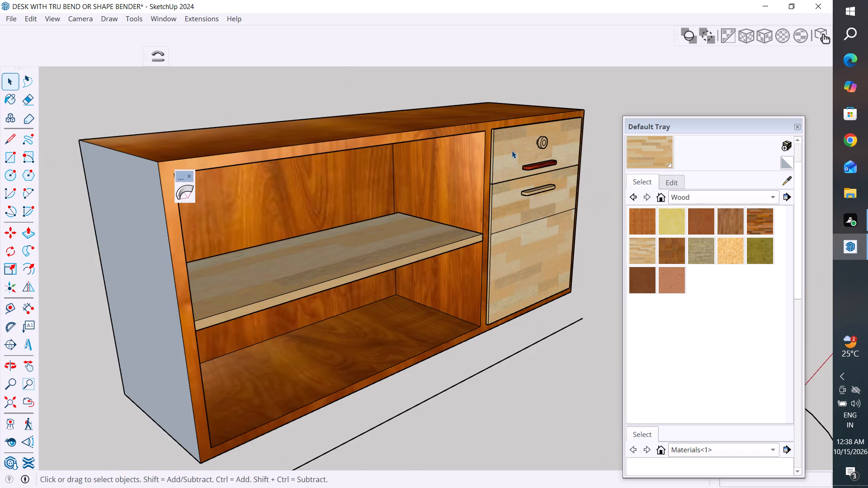
middle_click_drag(512, 150, 439, 244)
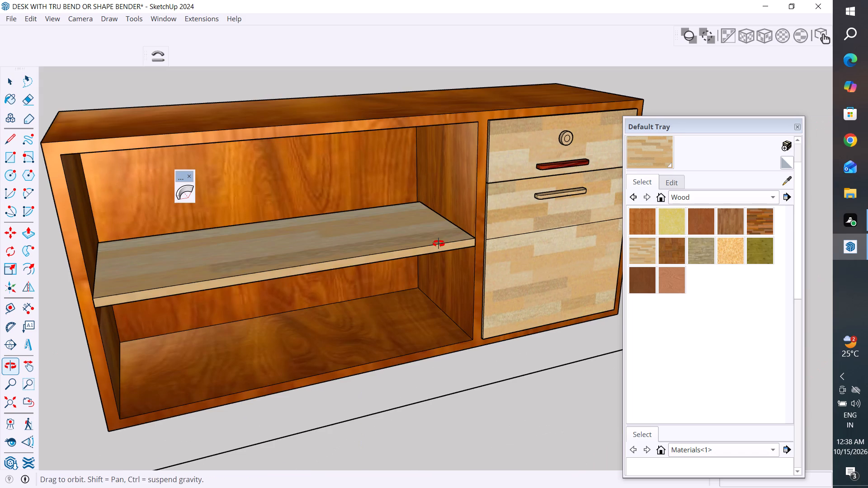
middle_click_drag(439, 244, 405, 250)
middle_click_drag(555, 369, 442, 325)
scroll(442, 325, "down", 7)
middle_click_drag(321, 337, 575, 301)
middle_click_drag(344, 343, 634, 413)
middle_click_drag(396, 409, 458, 381)
left_click(506, 324)
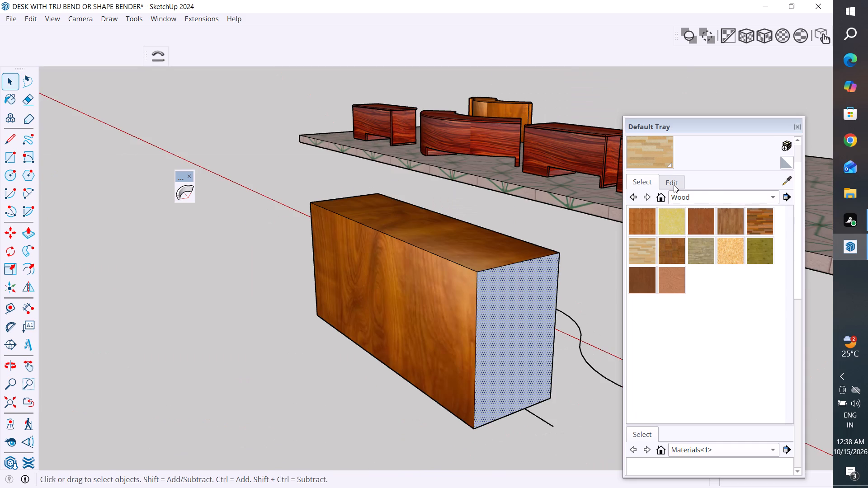
left_click(787, 180)
left_click(526, 314)
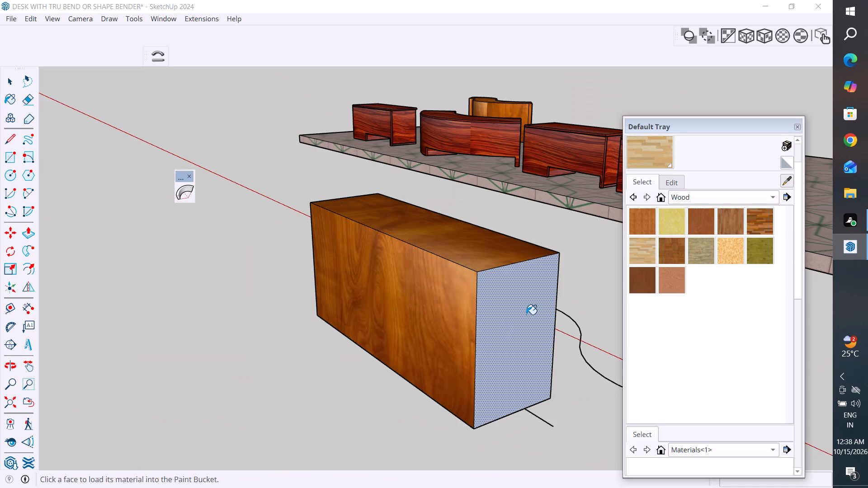
left_click(664, 194)
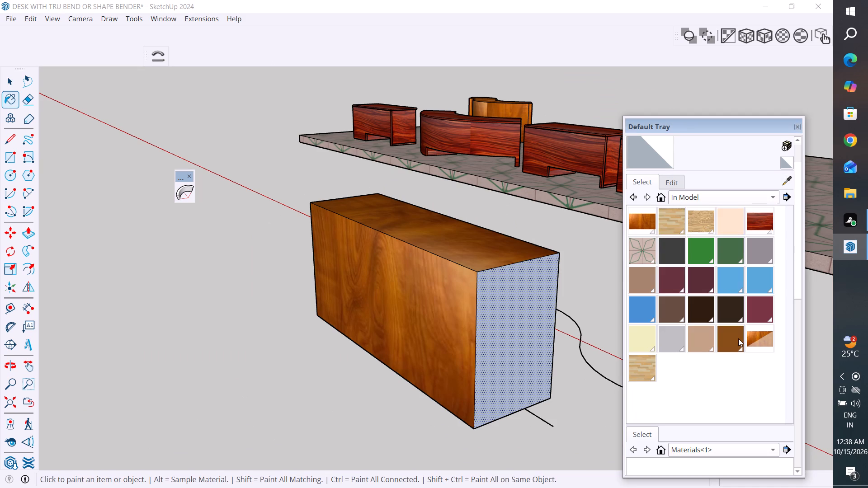
left_click(645, 223)
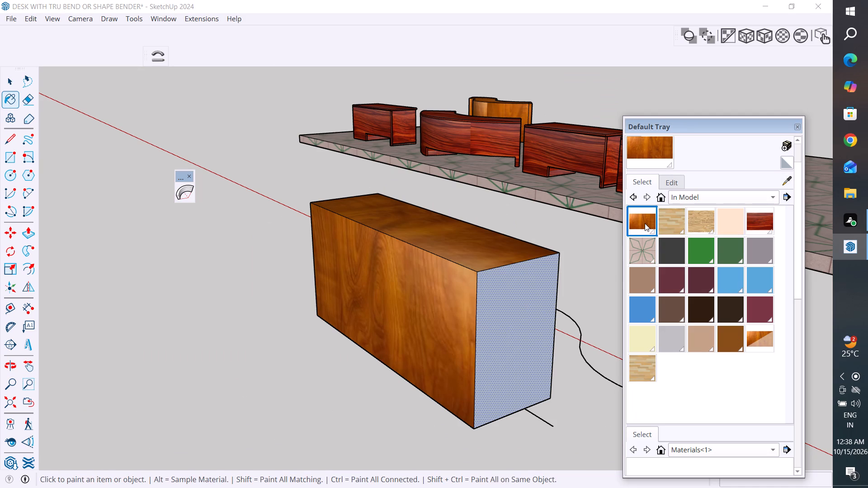
left_click(519, 330)
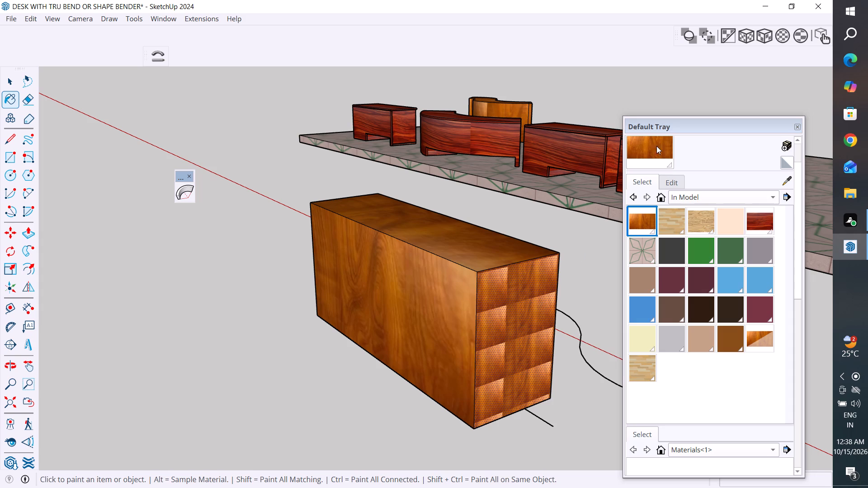
Remap the wood texture on the side panel's outer face so it runs continuously instead of in tiled patches.
left_click(765, 36)
scroll(514, 384, "down", 2)
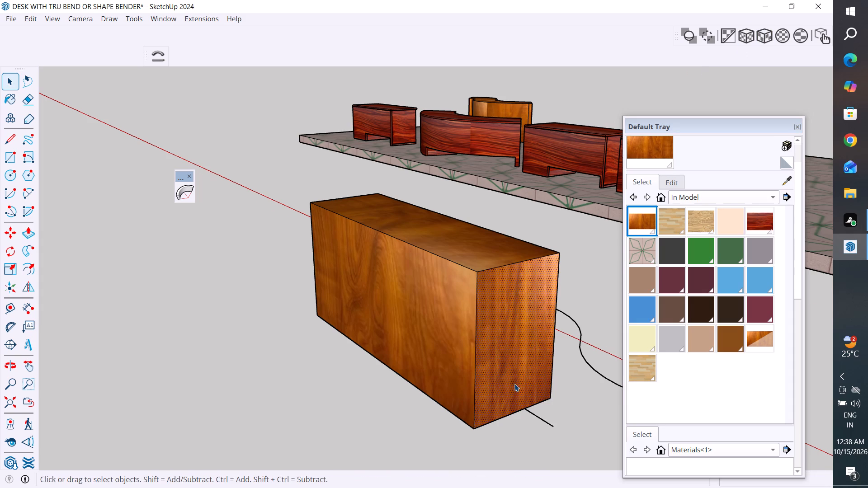
scroll(514, 384, "down", 3)
middle_click_drag(586, 371, 305, 357)
scroll(305, 357, "up", 1)
left_click(138, 156)
scroll(292, 384, "up", 3)
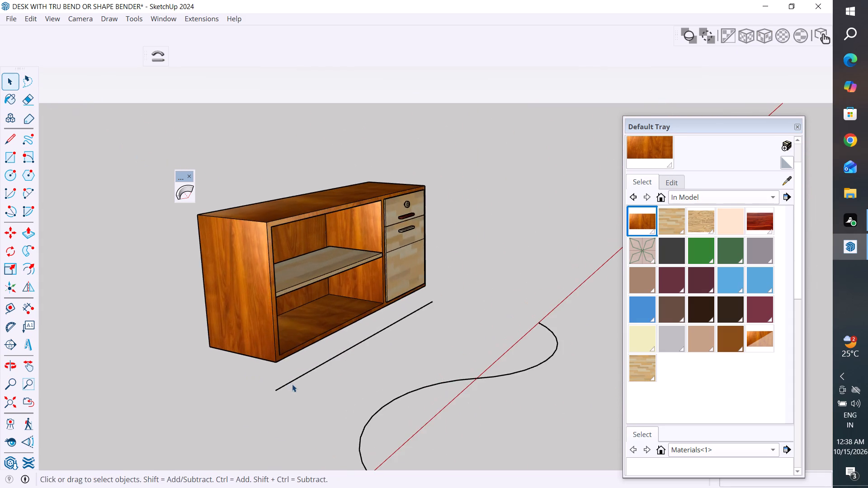
Delete the S-shaped curve on the ground in front of the straight desk.
scroll(356, 371, "down", 3)
middle_click_drag(456, 368, 345, 421)
left_click(465, 382)
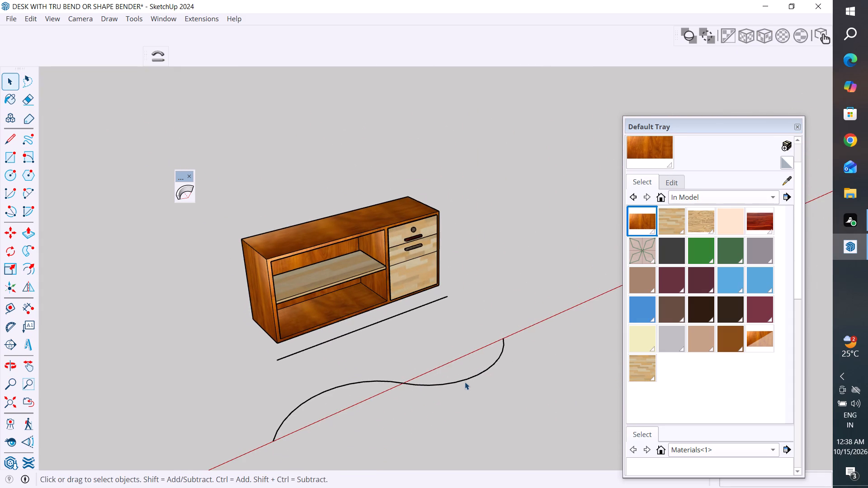
key("Delete")
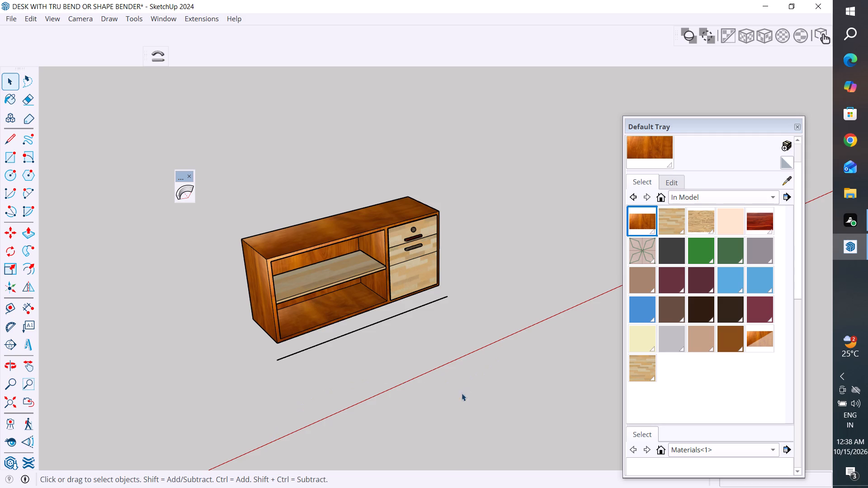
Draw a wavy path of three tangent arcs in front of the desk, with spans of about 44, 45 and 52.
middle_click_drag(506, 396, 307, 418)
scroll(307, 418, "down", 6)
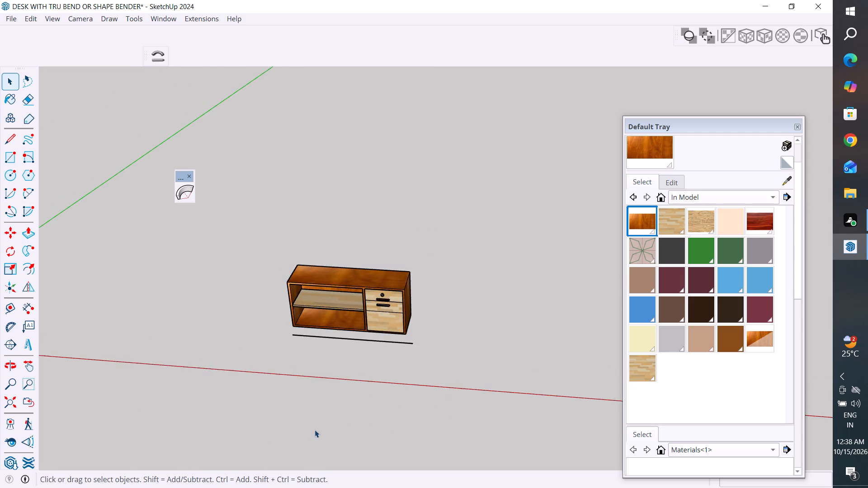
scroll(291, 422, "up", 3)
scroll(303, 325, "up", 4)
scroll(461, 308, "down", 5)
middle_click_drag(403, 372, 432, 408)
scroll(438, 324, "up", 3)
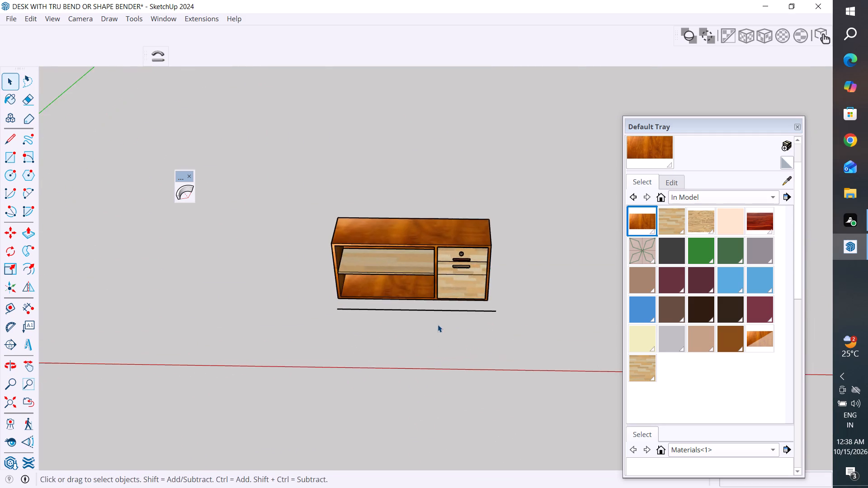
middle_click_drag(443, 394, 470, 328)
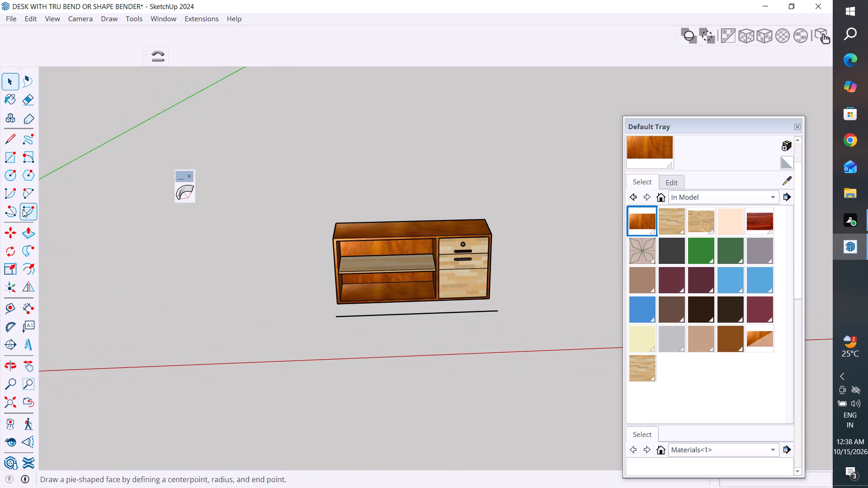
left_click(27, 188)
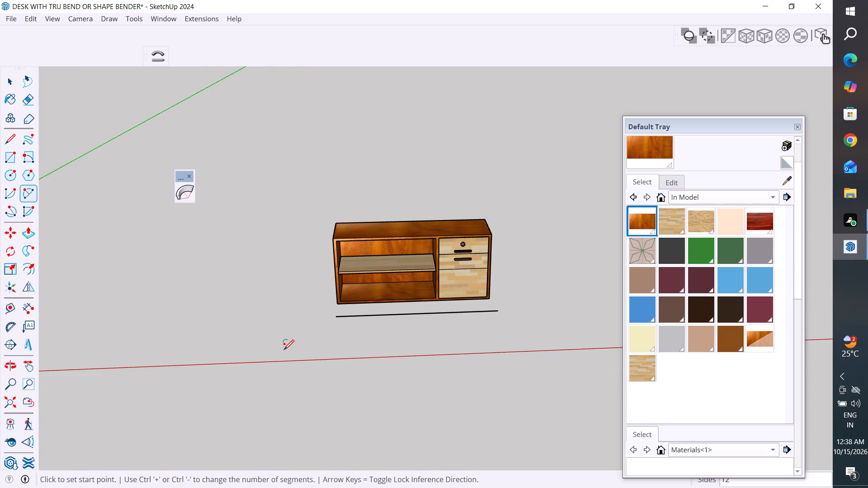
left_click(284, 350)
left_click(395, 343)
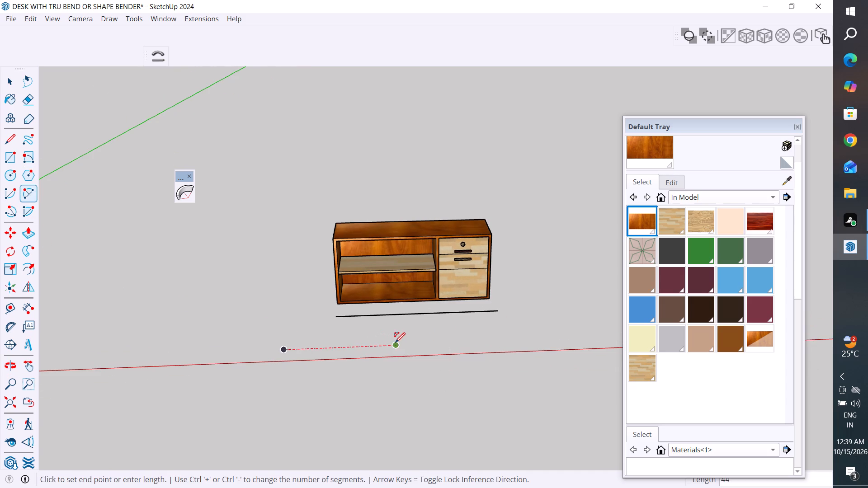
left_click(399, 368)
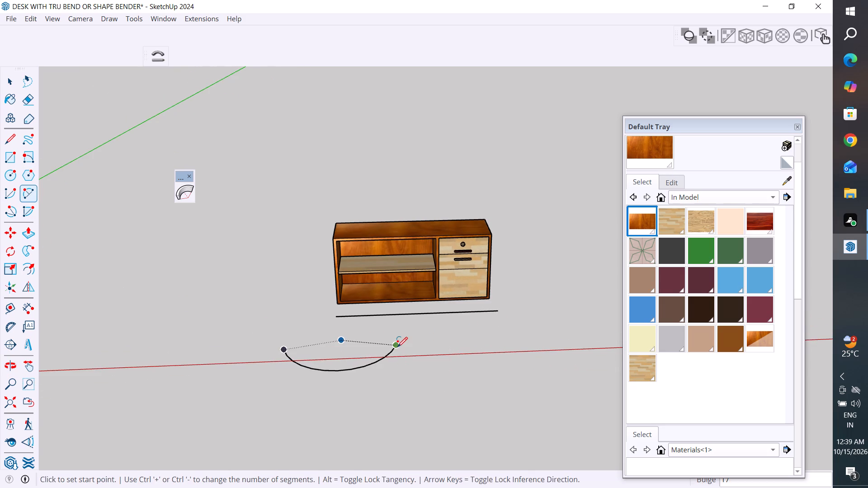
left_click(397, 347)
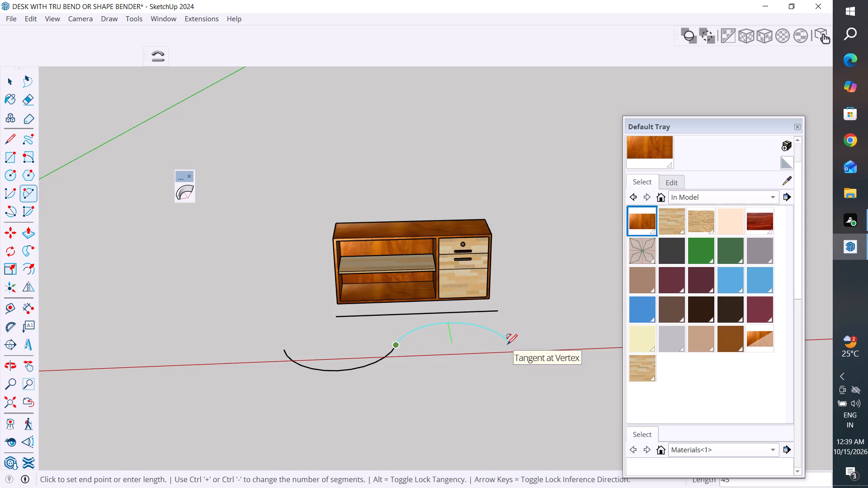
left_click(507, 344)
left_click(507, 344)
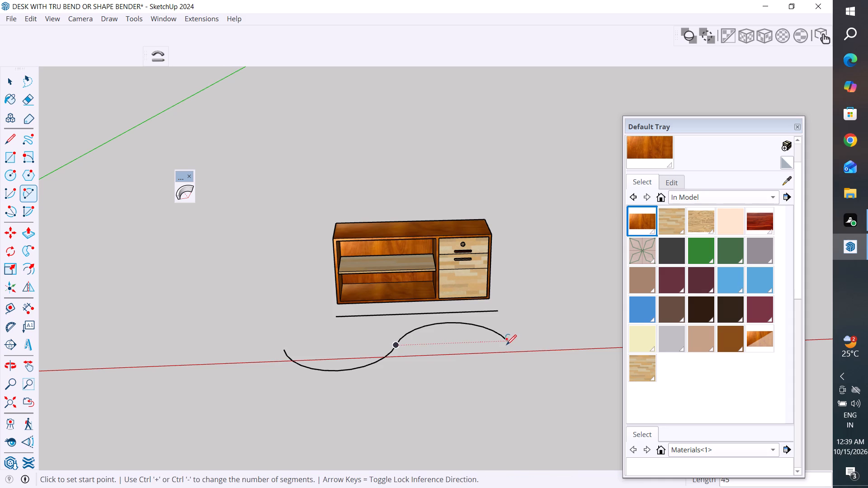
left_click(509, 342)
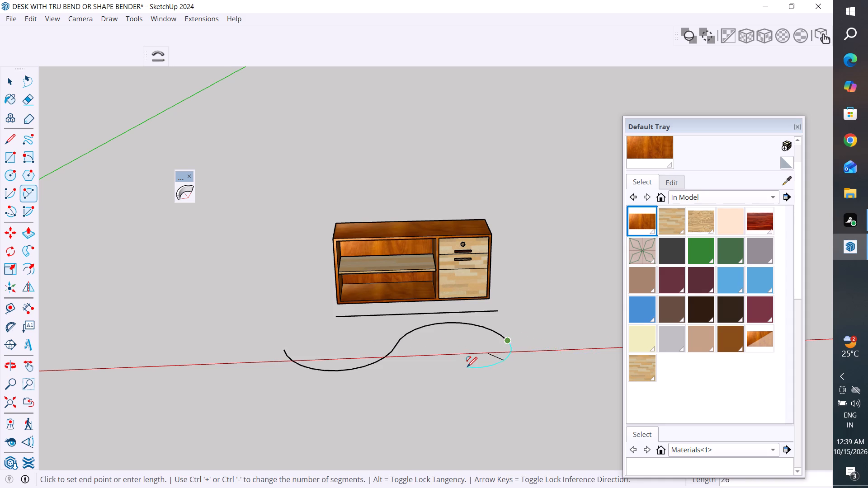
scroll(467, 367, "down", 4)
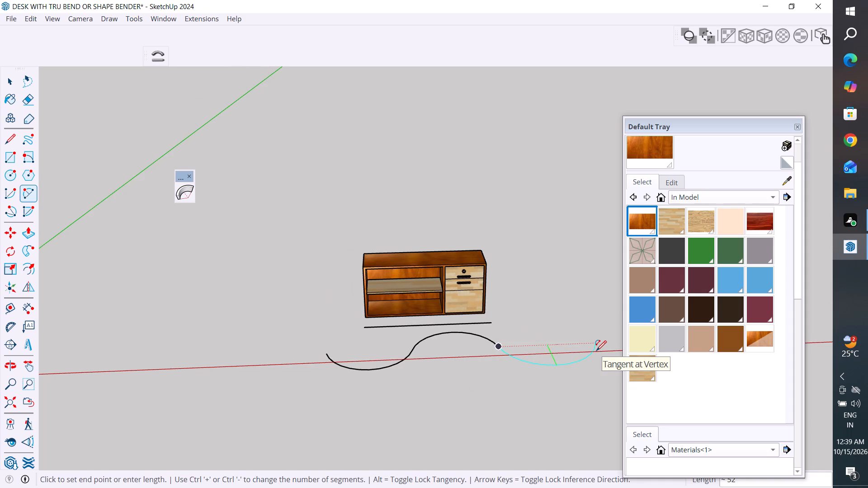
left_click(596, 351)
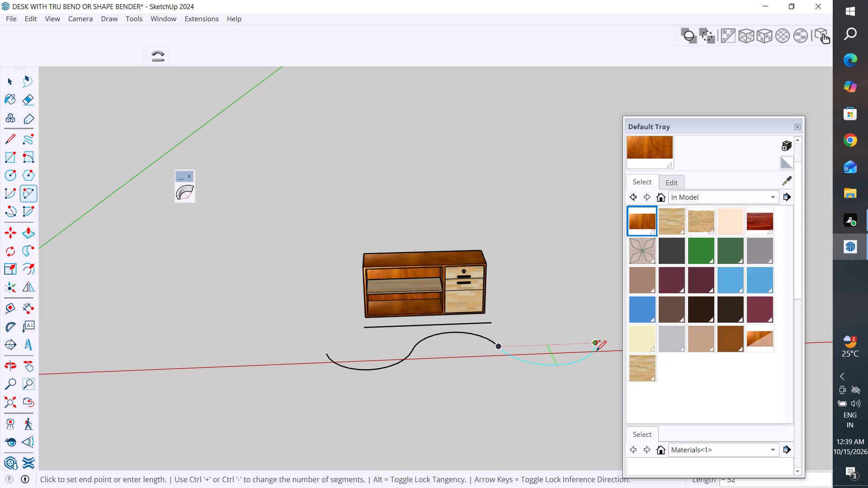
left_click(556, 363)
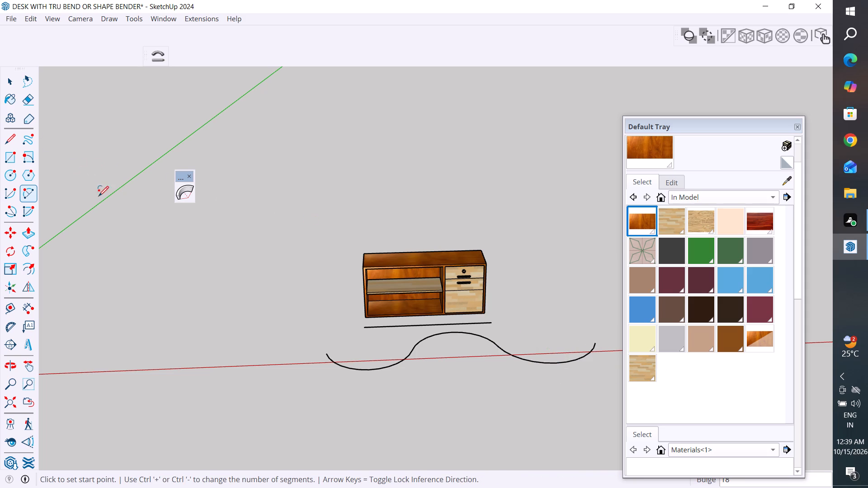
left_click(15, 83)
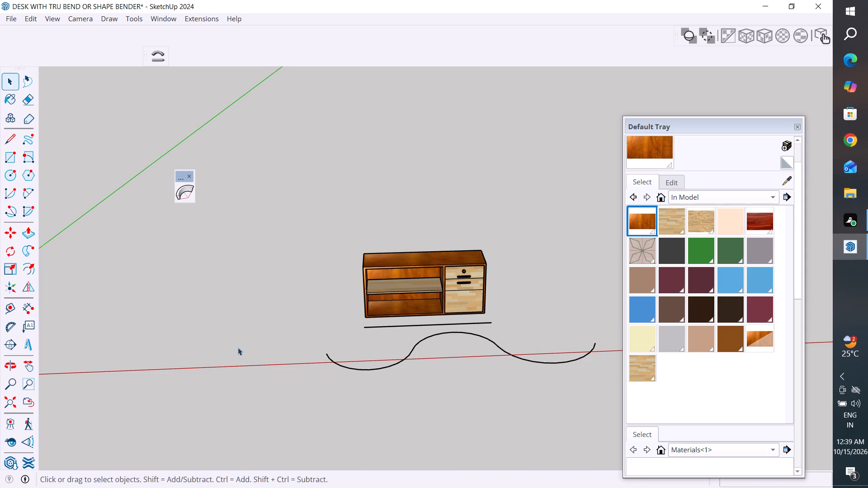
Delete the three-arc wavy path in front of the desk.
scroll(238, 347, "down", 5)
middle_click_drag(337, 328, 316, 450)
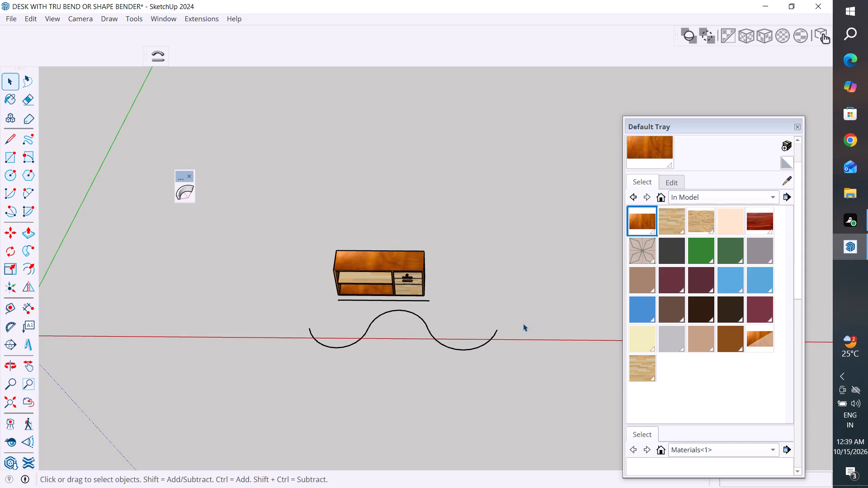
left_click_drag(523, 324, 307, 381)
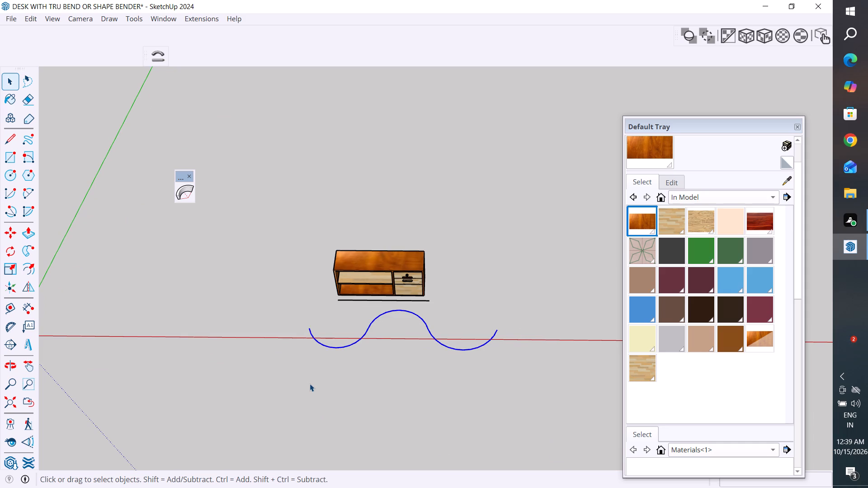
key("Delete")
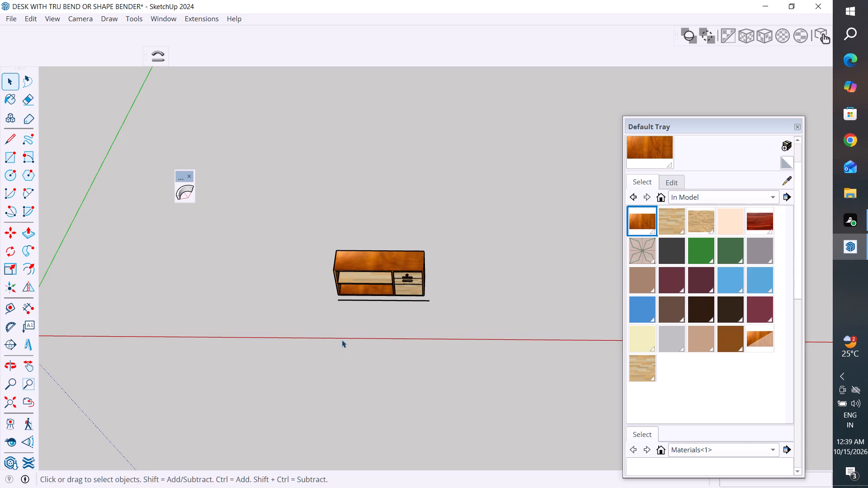
Draw a straight line about 157 long, parallel to the red axis, in front of the desk as a baseline.
scroll(344, 323, "up", 3)
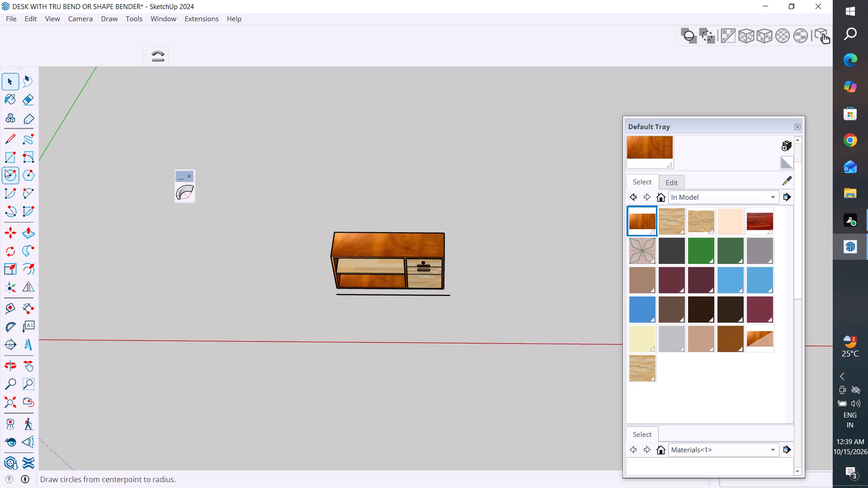
left_click(10, 142)
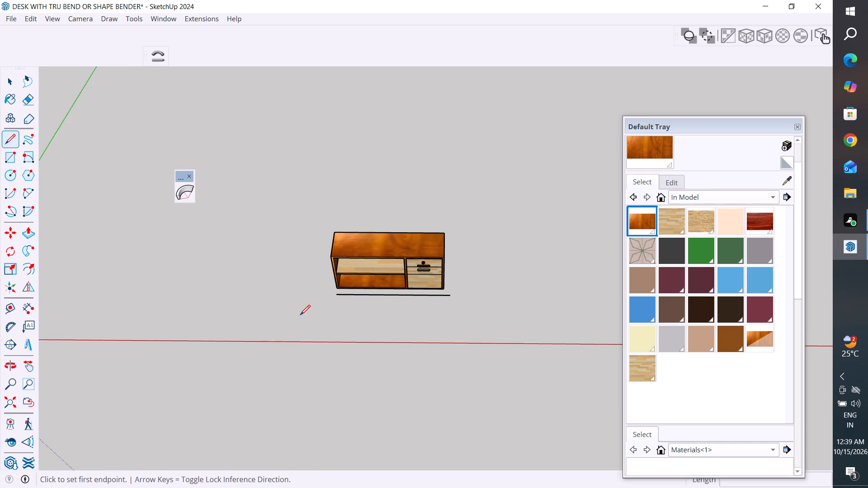
left_click(256, 318)
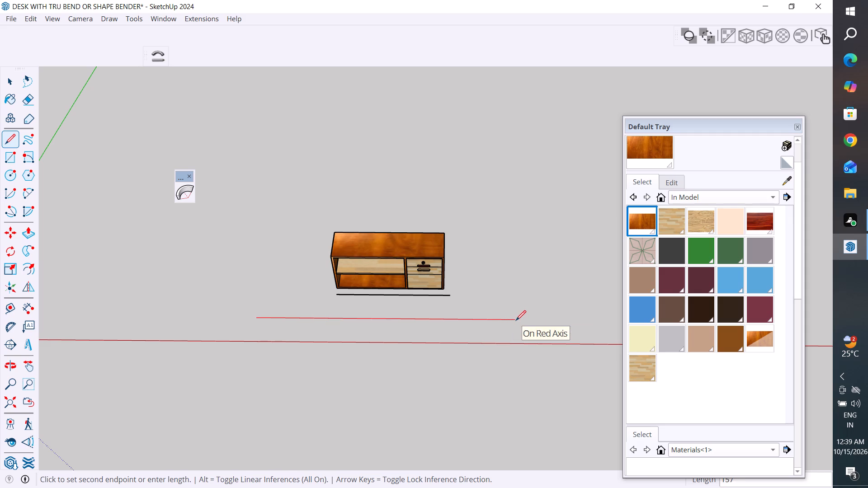
left_click(516, 320)
left_click(11, 82)
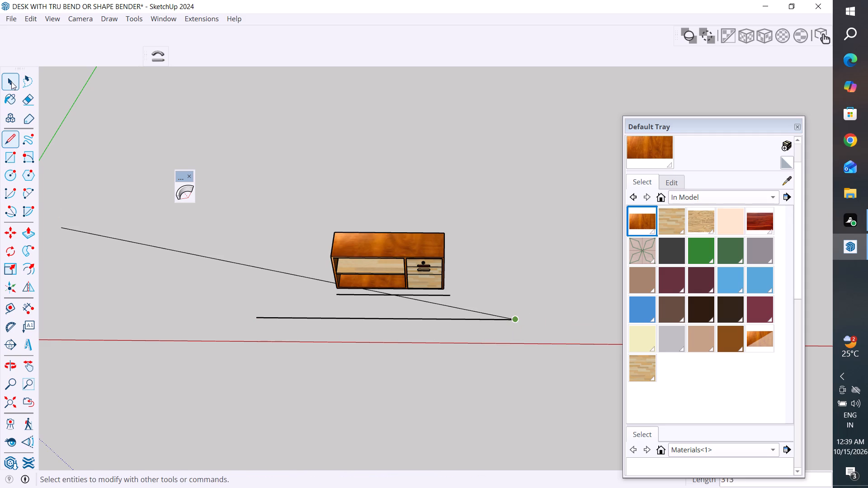
Draw three alternating arcs end to end along the baseline, the first two spanning about 48 and 35, with bulges of about 19, 10 and 14.
left_click(26, 196)
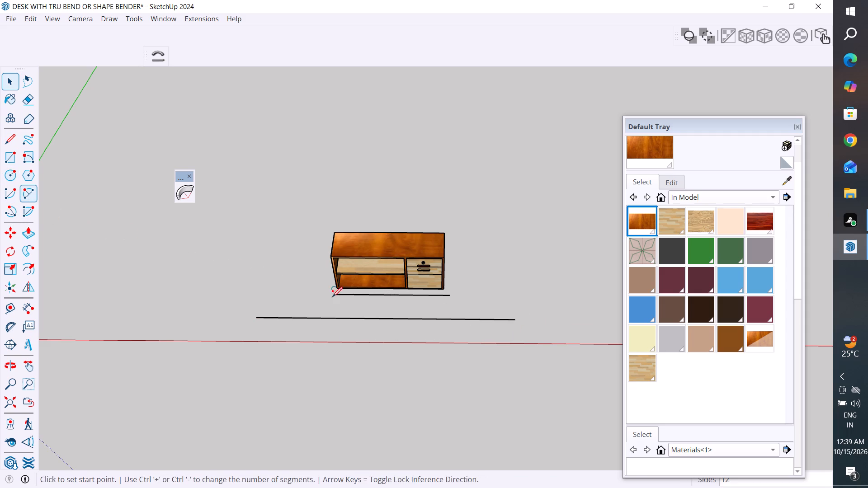
left_click(255, 318)
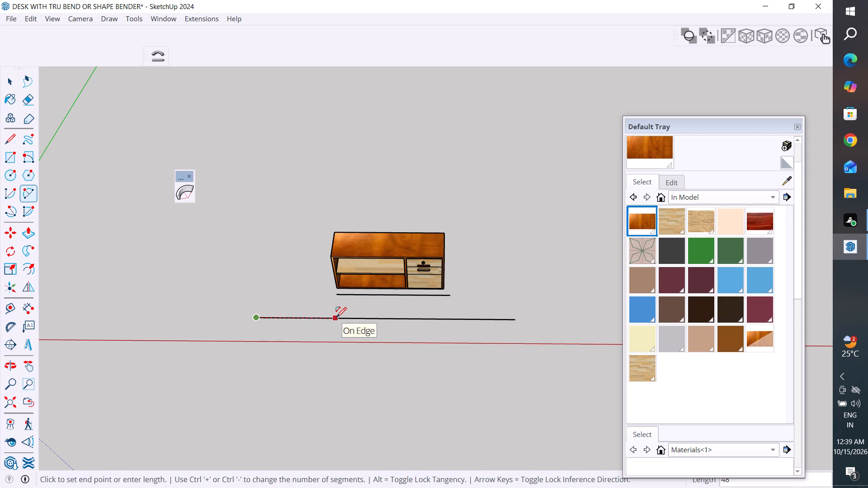
left_click(336, 317)
left_click(322, 344)
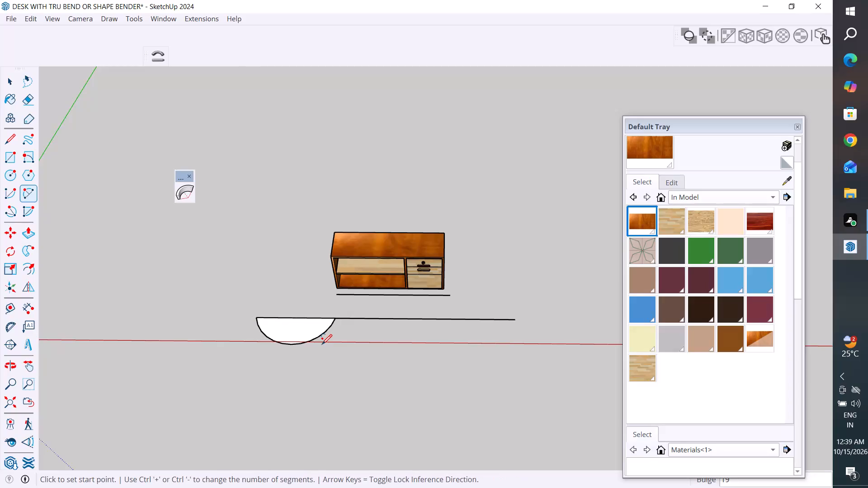
left_click(336, 317)
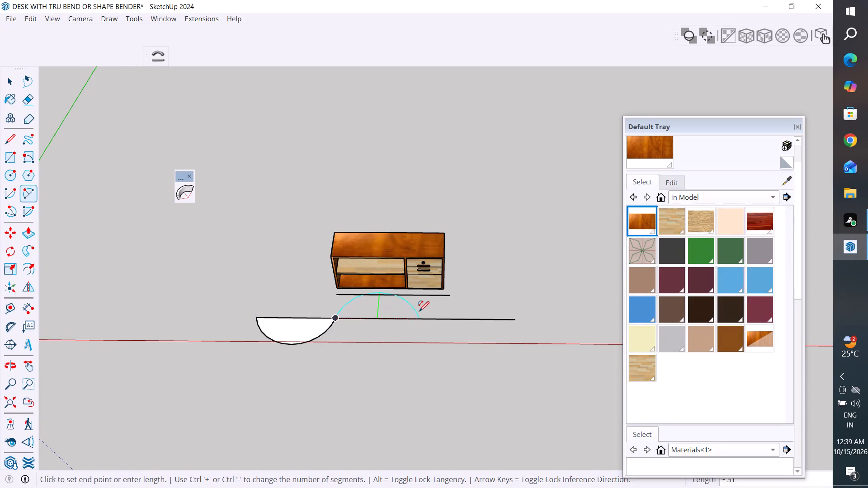
left_click(394, 310)
left_click(379, 305)
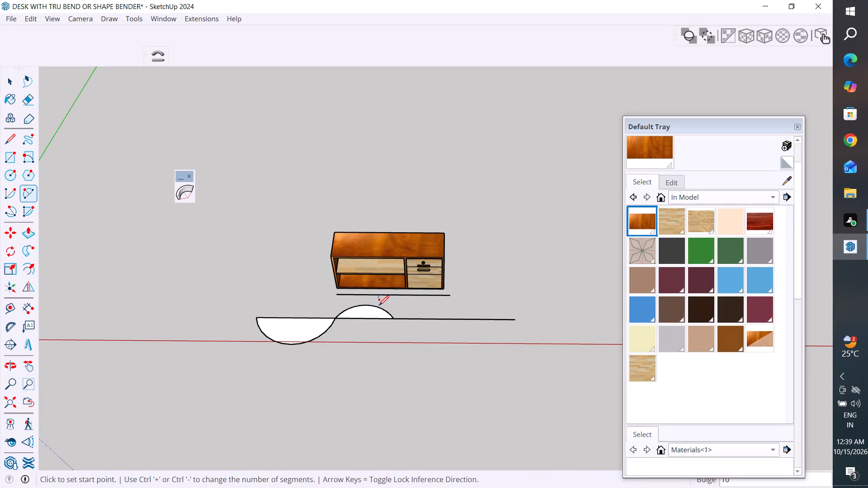
left_click(394, 323)
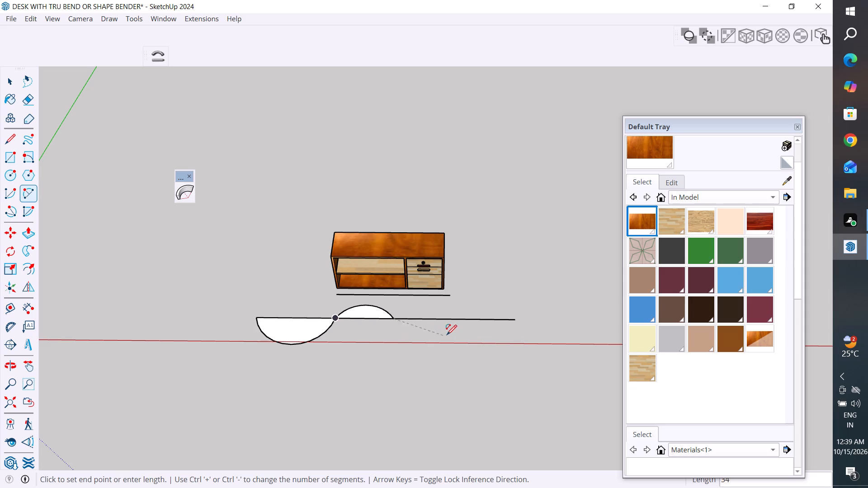
left_click(451, 321)
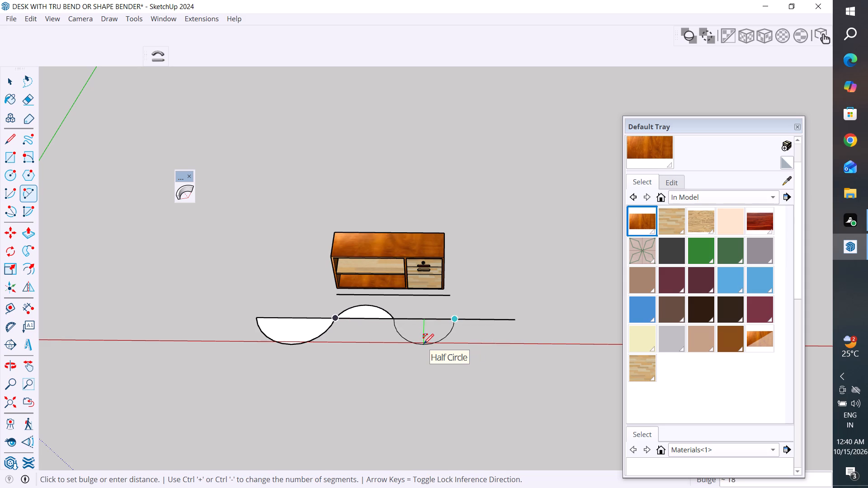
key("Escape")
left_click(393, 319)
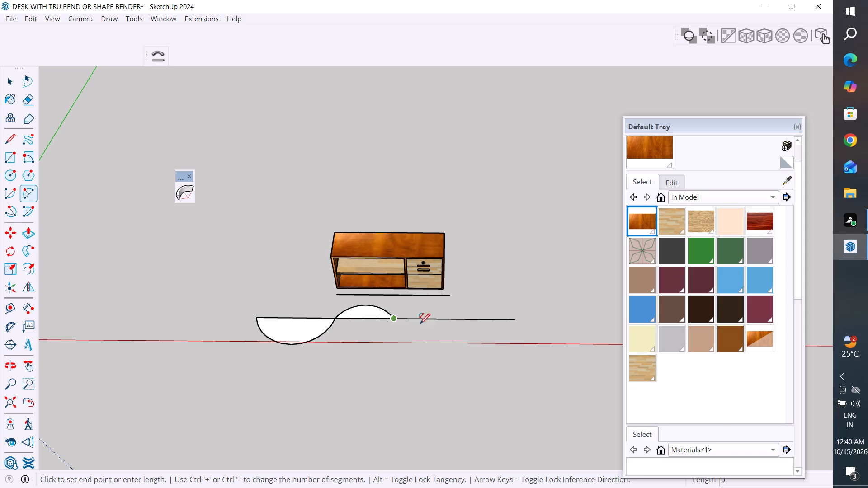
left_click(475, 318)
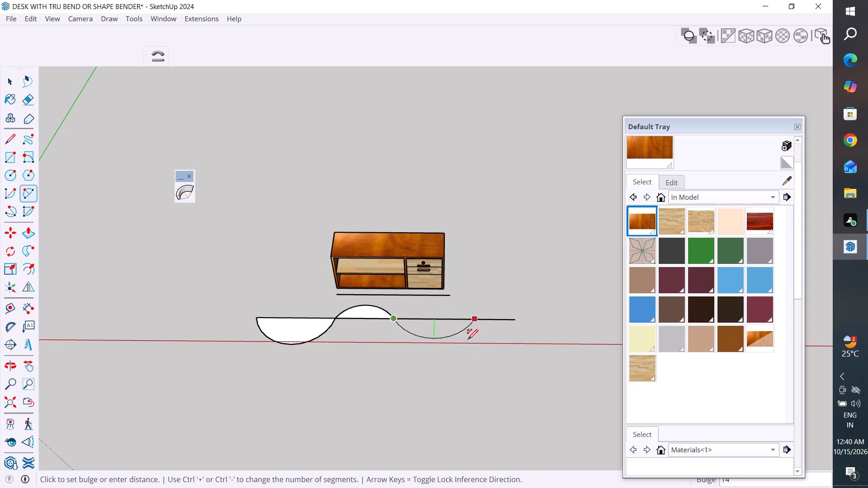
left_click(468, 339)
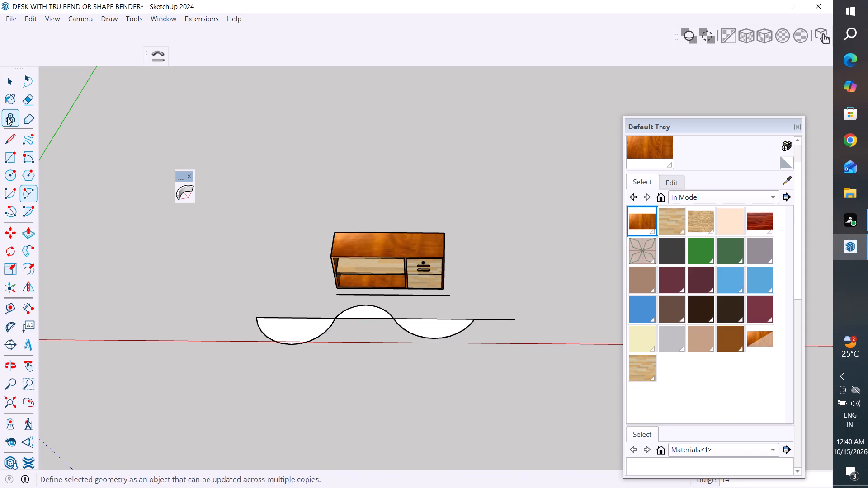
Delete all the straight baseline segments, leaving only the three-arc wavy curve in front of the desk.
left_click(13, 83)
left_click(172, 241)
scroll(350, 318, "up", 1)
left_click(354, 319)
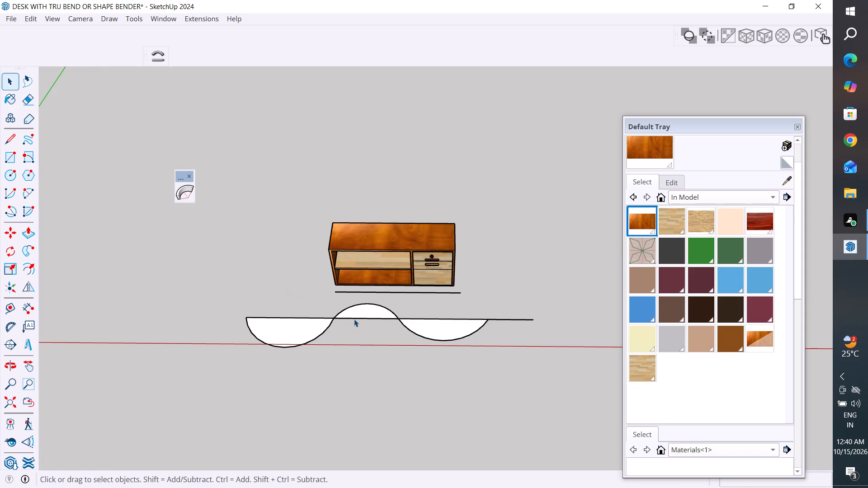
key("Delete")
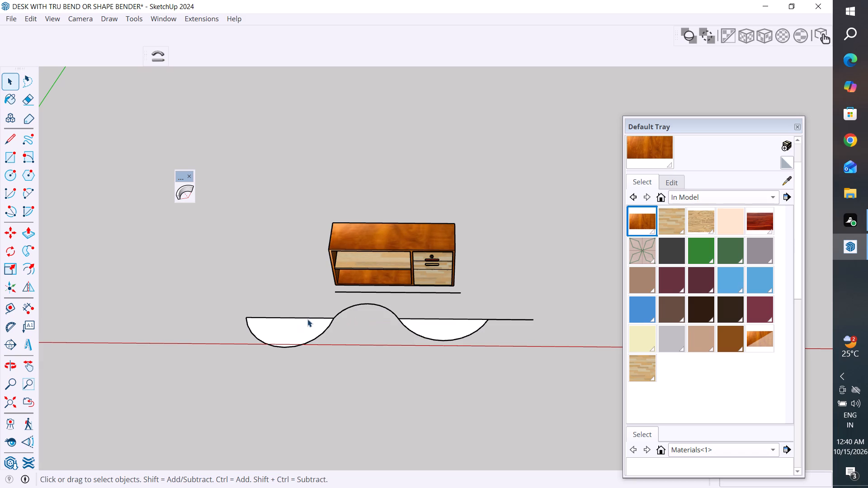
left_click(313, 318)
key("Delete")
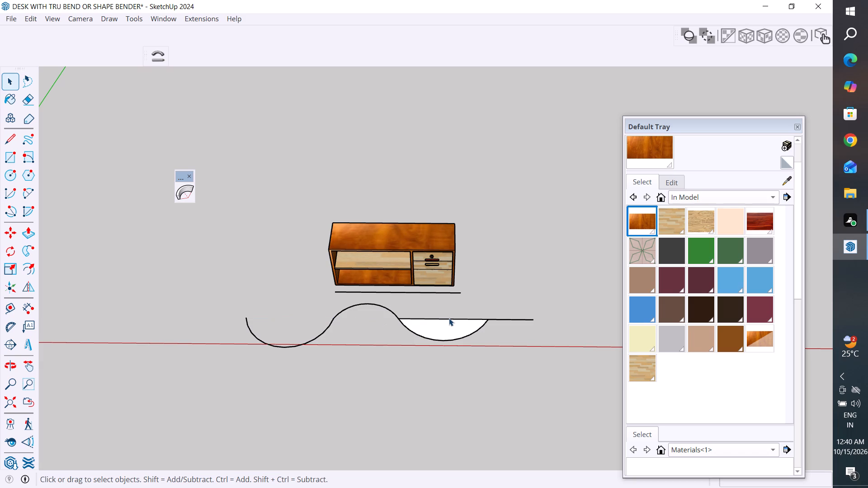
left_click(449, 318)
key("Delete")
left_click(497, 319)
key("Delete")
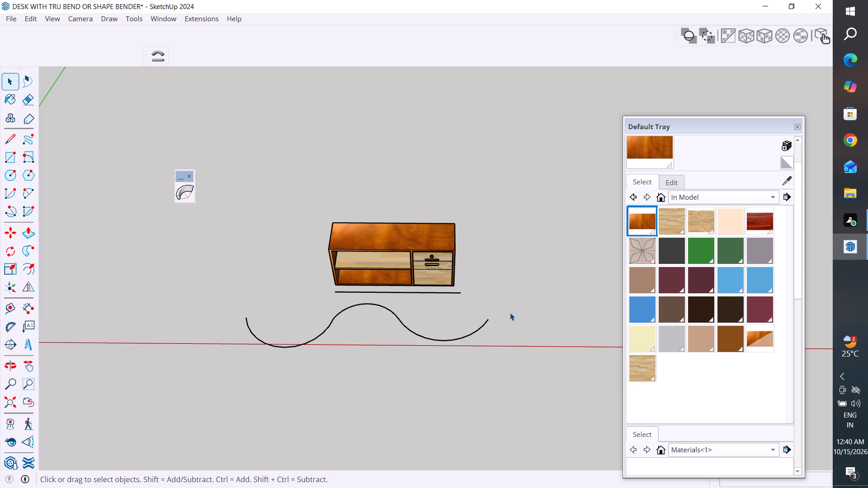
Weld the three arcs in front of the desk into a single continuous curve.
left_click_drag(510, 304, 189, 388)
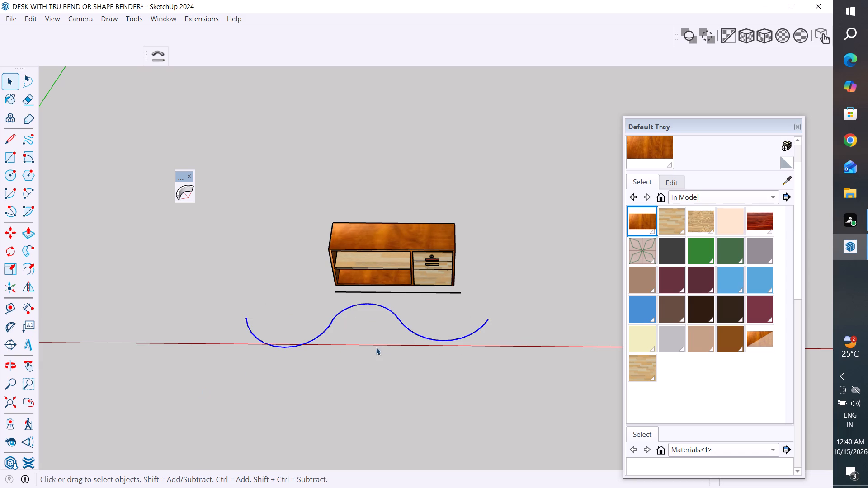
right_click(410, 330)
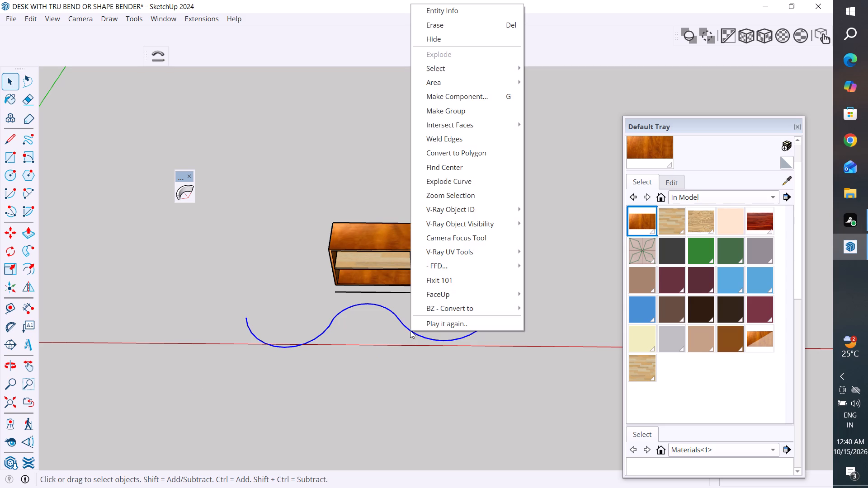
left_click(467, 140)
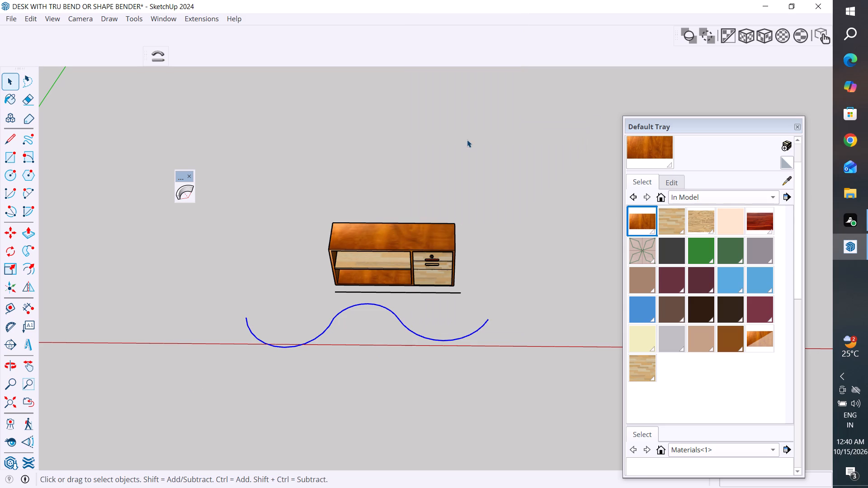
left_click(398, 406)
Select all parts of the straight desk, excluding the line and curve in front, and apply Weld Edges.
middle_click_drag(419, 364, 577, 313)
scroll(401, 333, "up", 3)
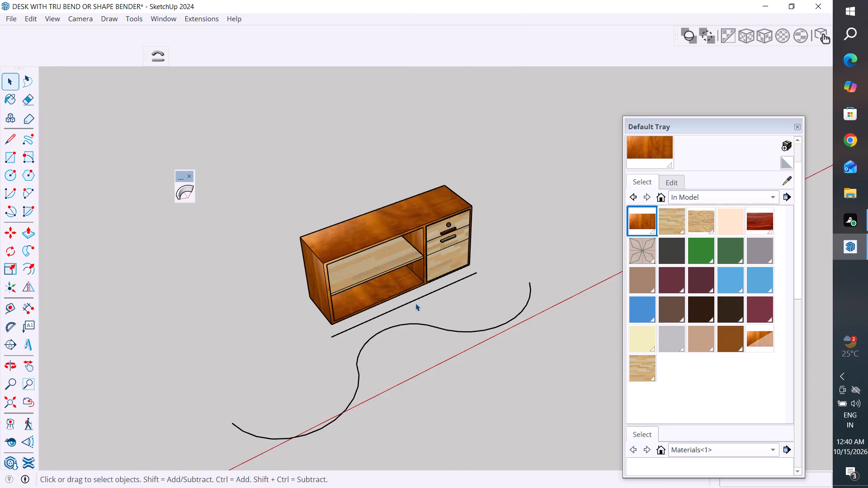
left_click(428, 262)
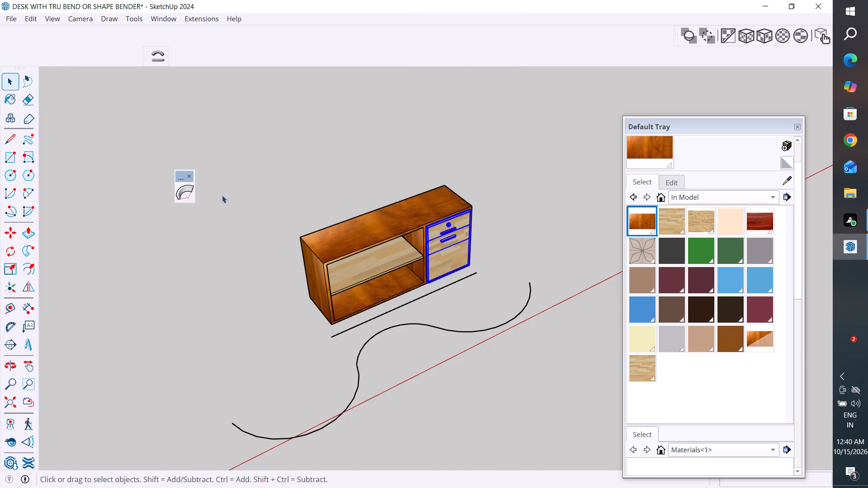
middle_click_drag(476, 281, 464, 258)
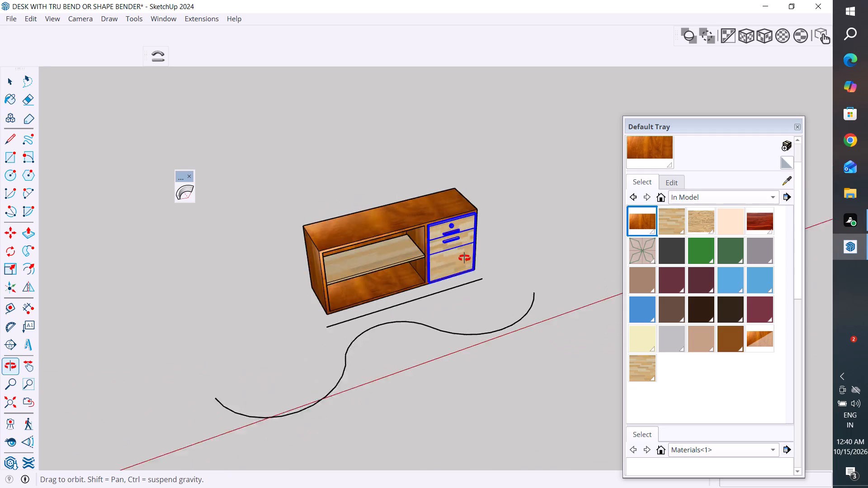
middle_click_drag(464, 258, 403, 192)
middle_click_drag(523, 260, 448, 258)
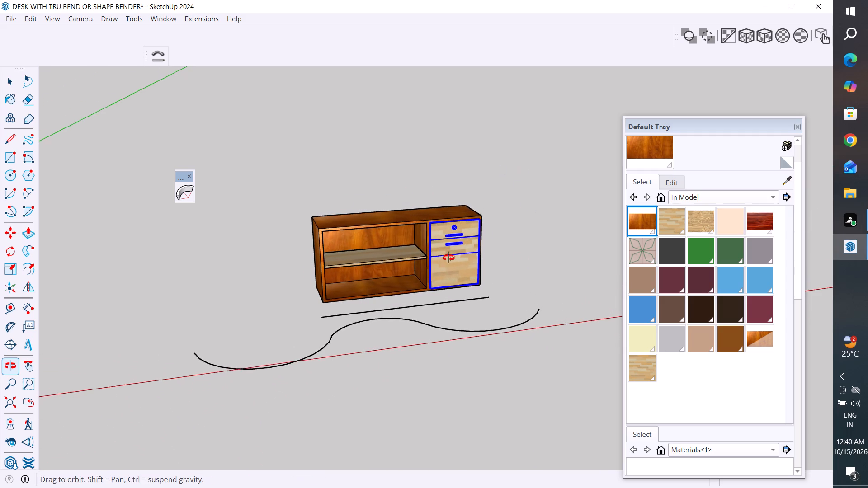
middle_click_drag(448, 258, 429, 230)
left_click_drag(531, 178, 339, 297)
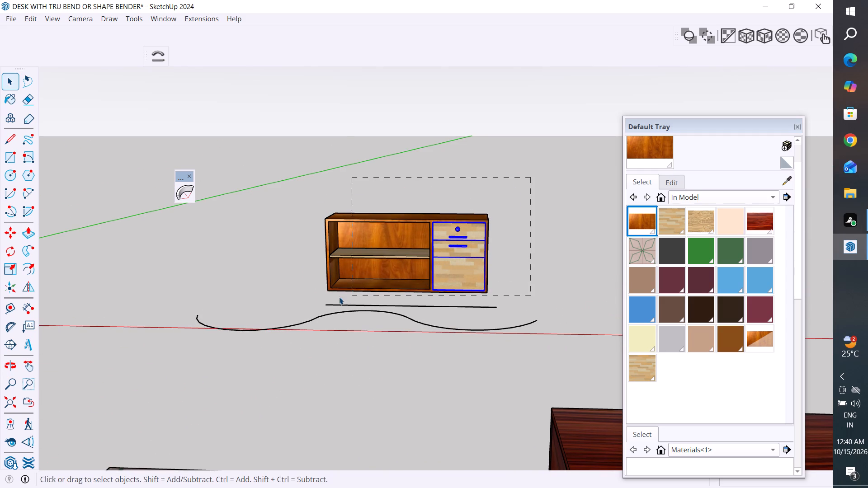
left_click_drag(339, 297, 297, 297)
right_click(443, 277)
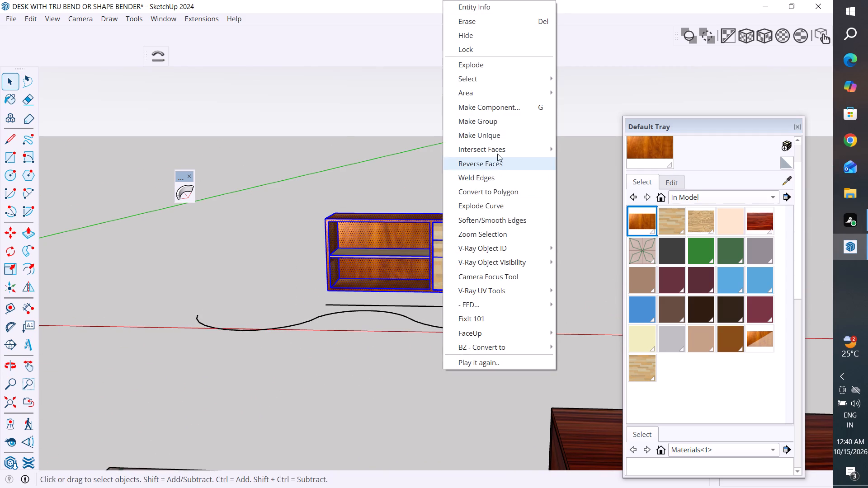
left_click(502, 181)
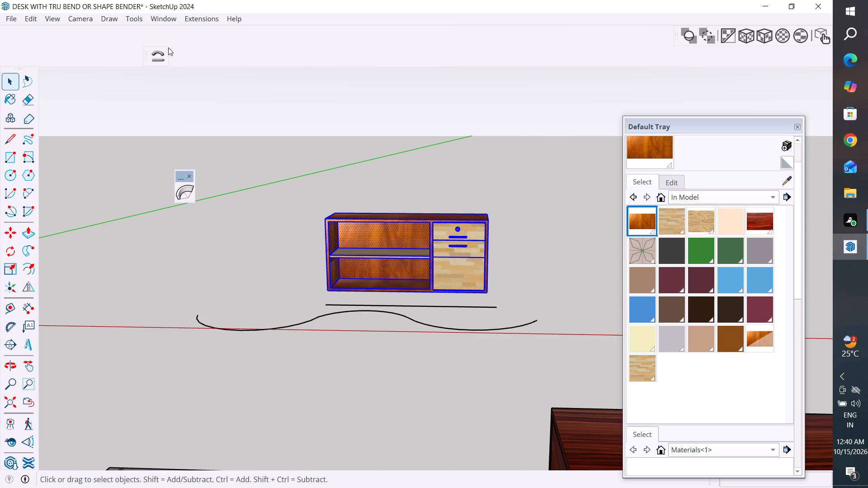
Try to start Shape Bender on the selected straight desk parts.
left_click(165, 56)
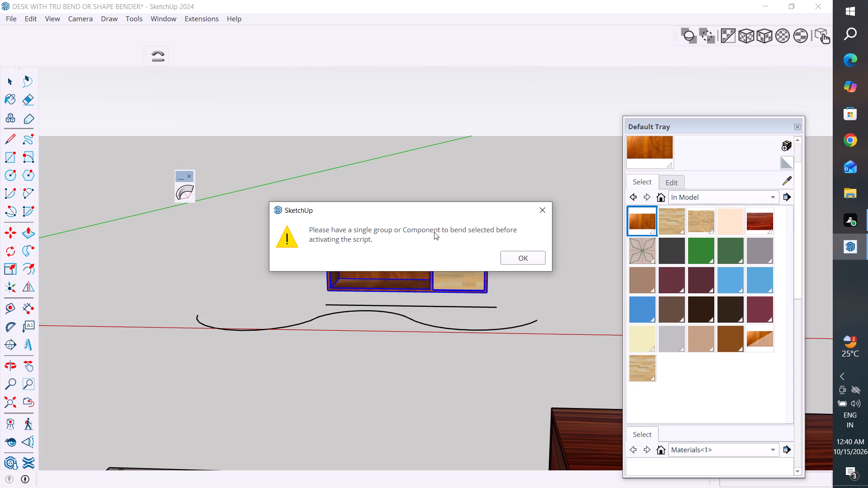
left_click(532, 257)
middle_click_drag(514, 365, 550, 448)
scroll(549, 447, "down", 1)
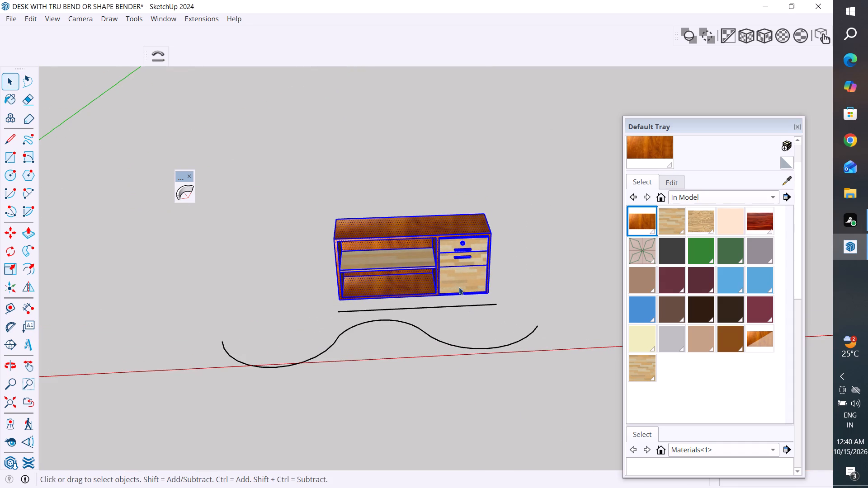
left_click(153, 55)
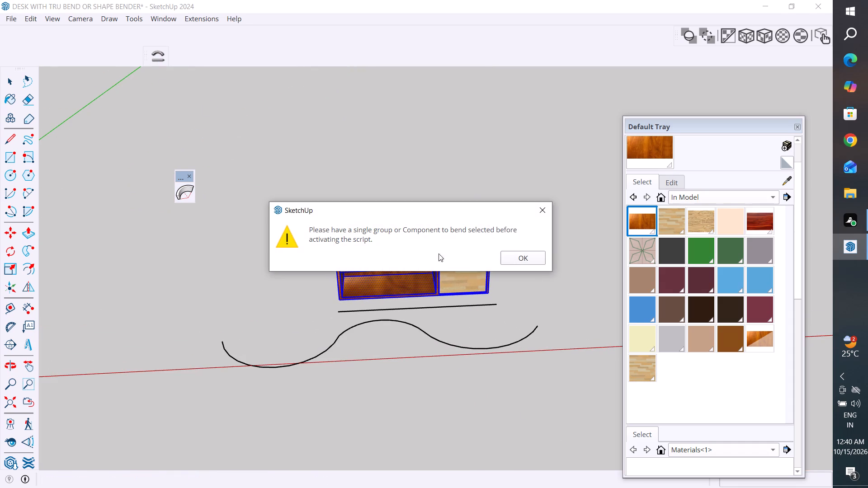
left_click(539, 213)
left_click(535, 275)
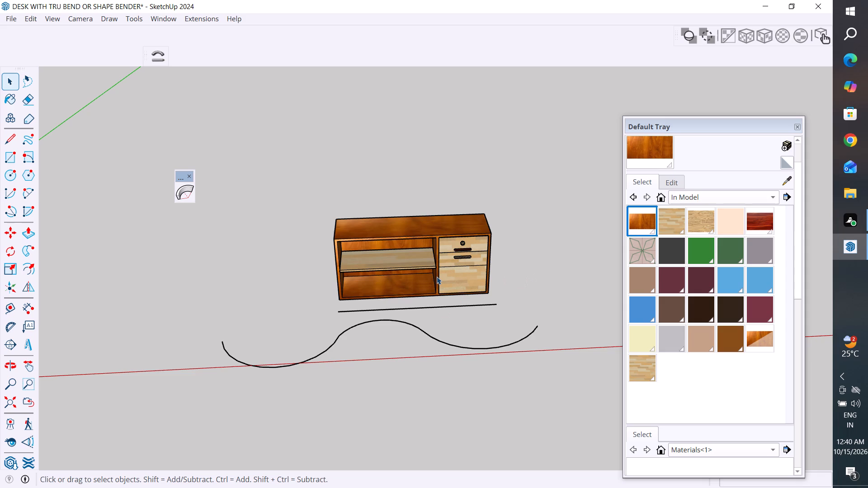
Examine how the straight desk's shelf, drawer unit and carcass are grouped by selecting them separately and together.
left_click(437, 277)
left_click(403, 265)
left_click(449, 275)
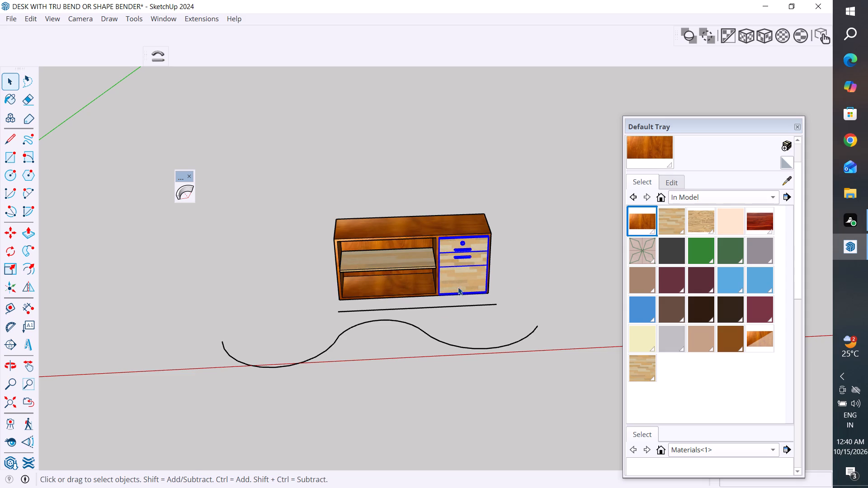
middle_click_drag(460, 291, 461, 306)
left_click(404, 265)
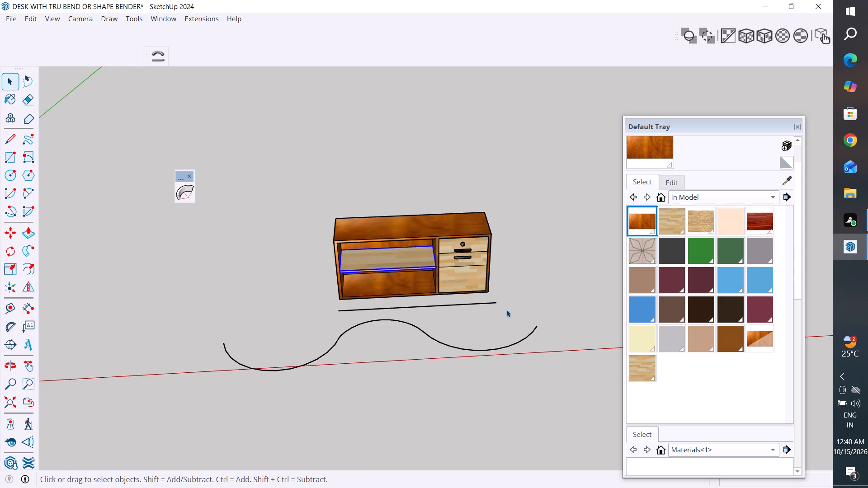
middle_click_drag(506, 310, 425, 306)
left_click_drag(528, 204, 475, 274)
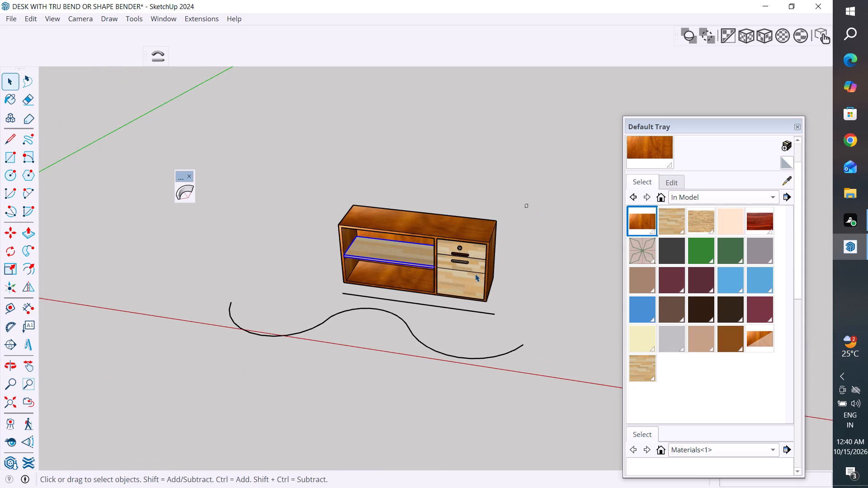
left_click_drag(475, 274, 377, 293)
middle_click_drag(440, 312, 520, 293)
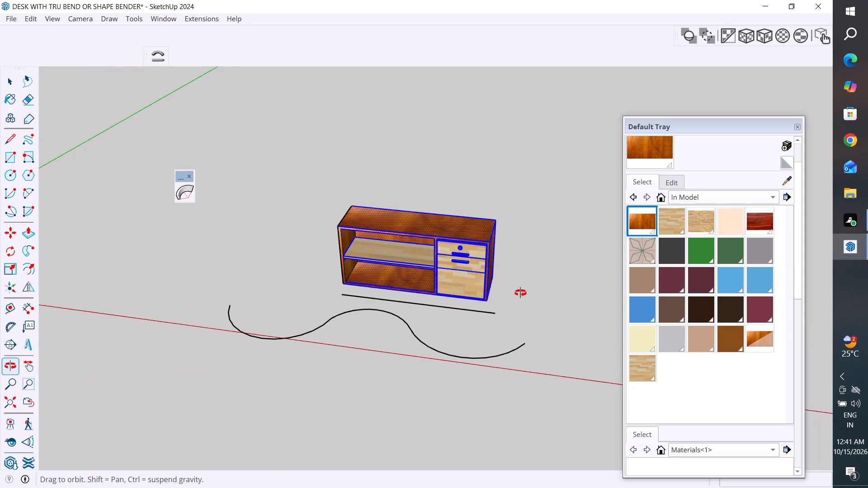
middle_click_drag(520, 293, 576, 214)
left_click_drag(535, 198, 320, 308)
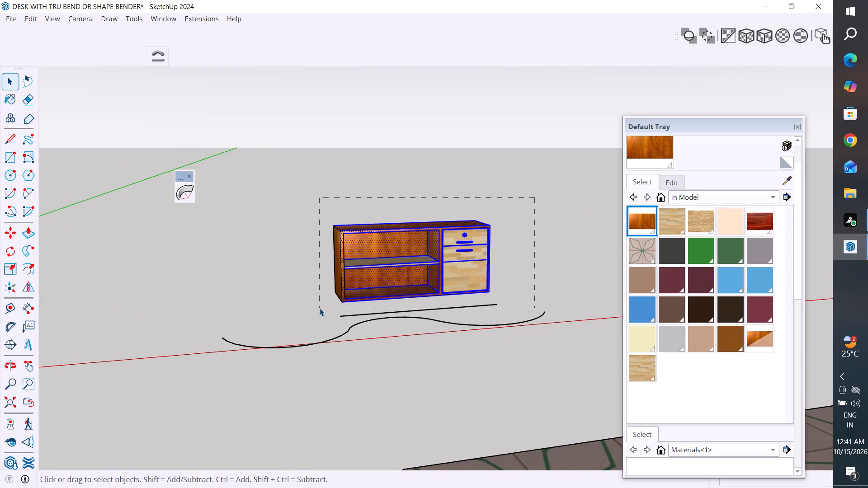
middle_click_drag(448, 306, 403, 302)
left_click(509, 296)
Select all parts of the straight desk, without the line and curve in front, and make them one group.
middle_click_drag(528, 265, 511, 254)
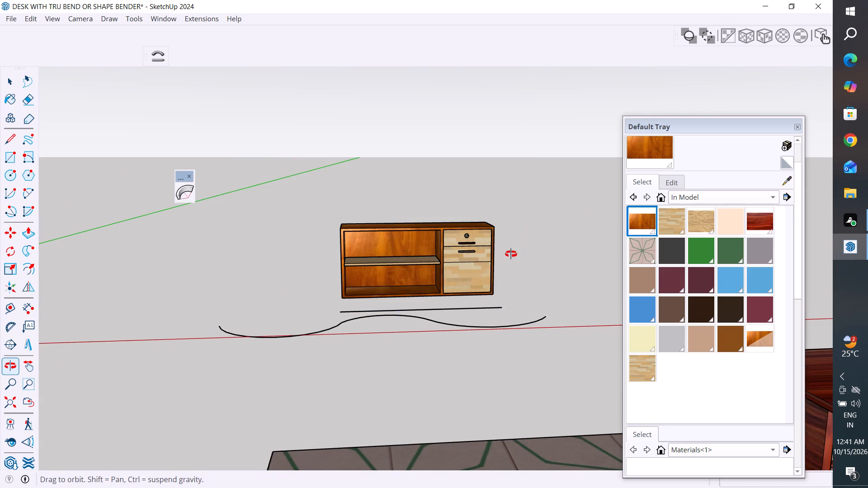
middle_click_drag(511, 254, 487, 250)
left_click_drag(537, 203, 466, 260)
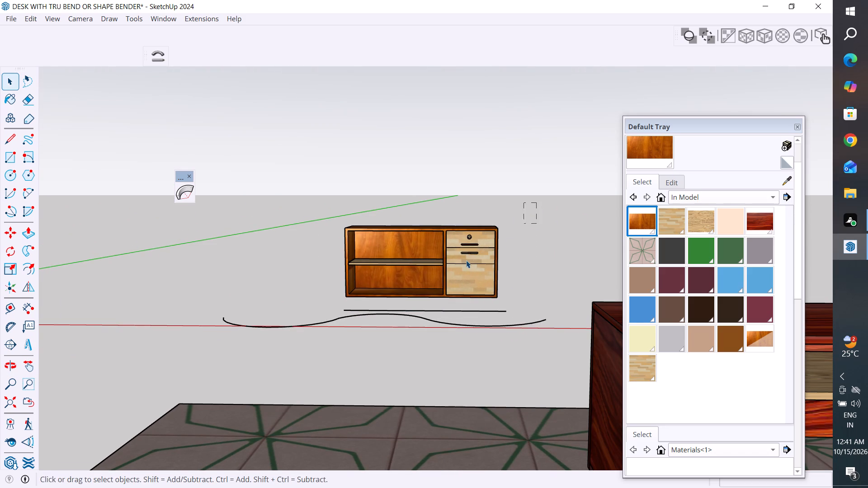
left_click_drag(466, 260, 311, 304)
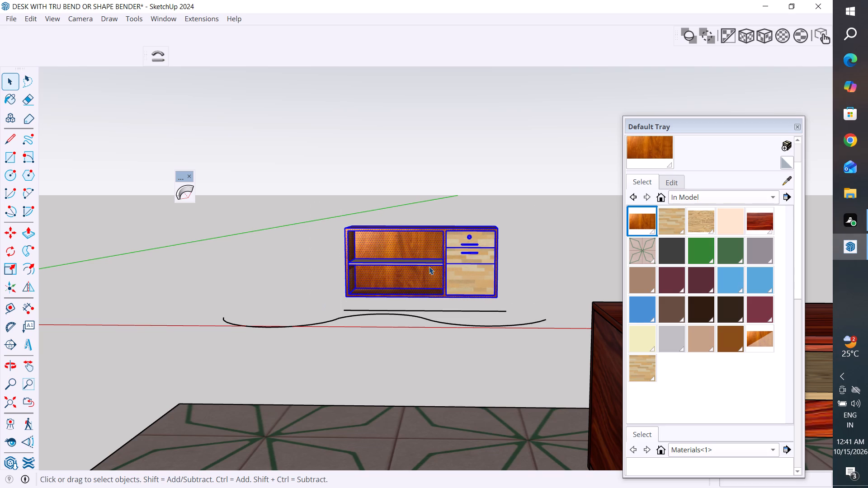
right_click(431, 263)
left_click(469, 124)
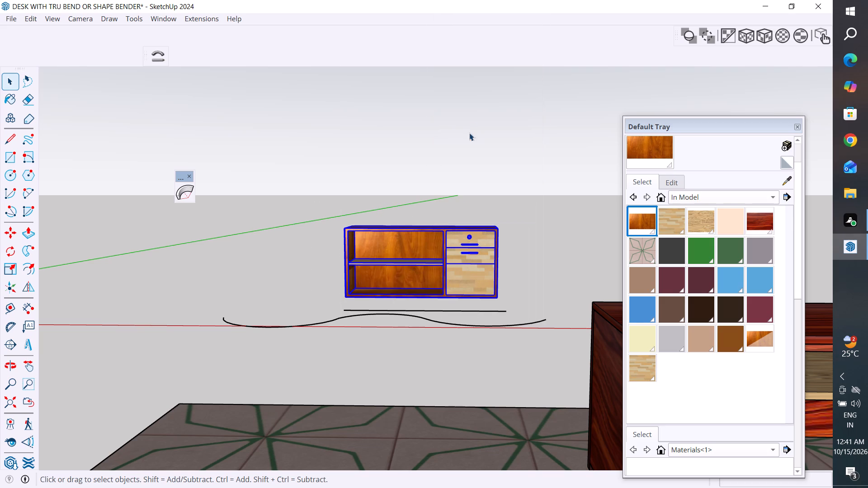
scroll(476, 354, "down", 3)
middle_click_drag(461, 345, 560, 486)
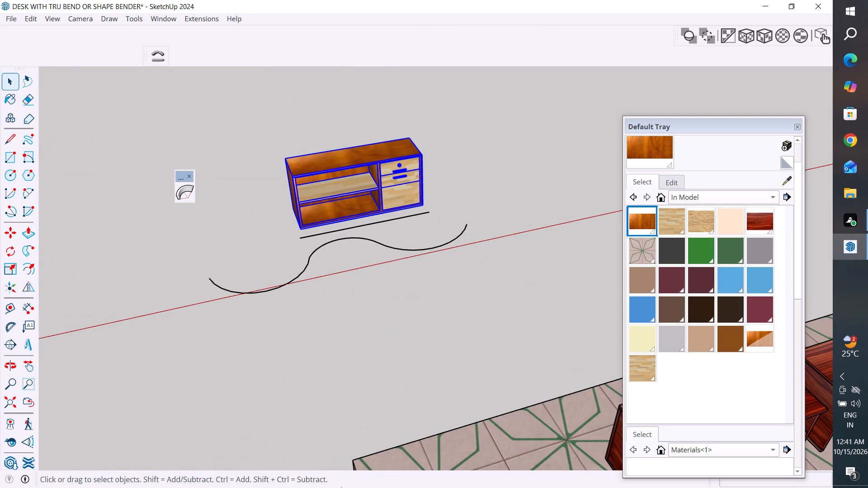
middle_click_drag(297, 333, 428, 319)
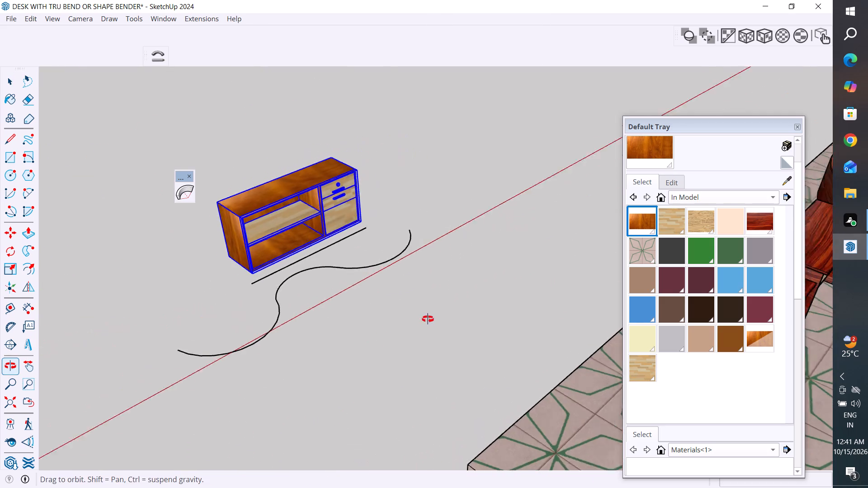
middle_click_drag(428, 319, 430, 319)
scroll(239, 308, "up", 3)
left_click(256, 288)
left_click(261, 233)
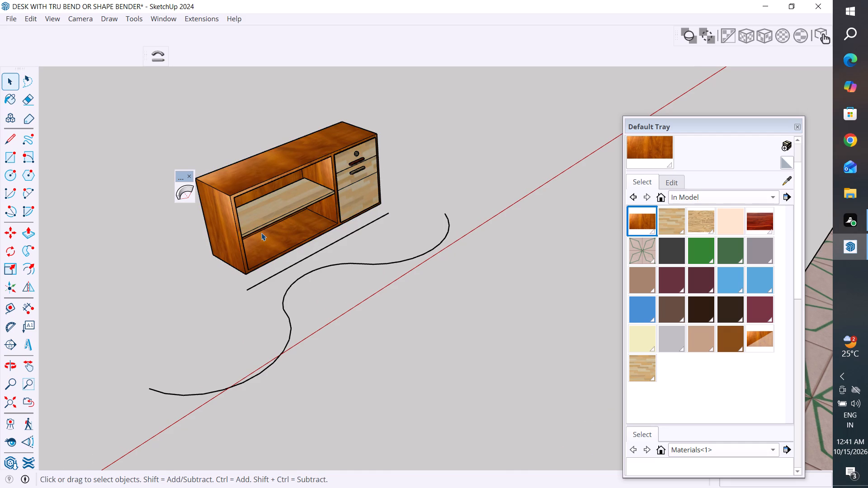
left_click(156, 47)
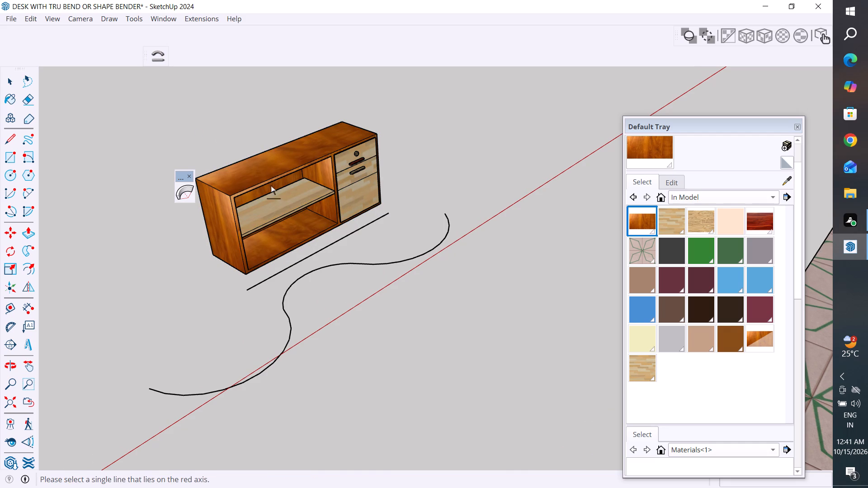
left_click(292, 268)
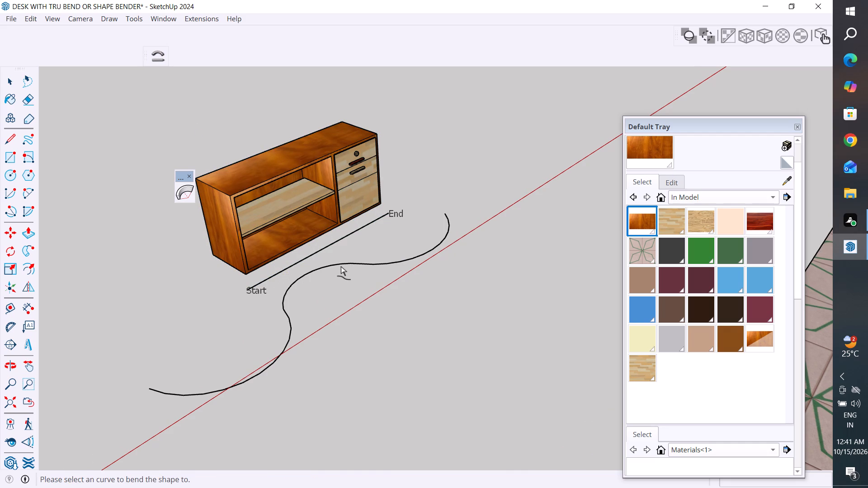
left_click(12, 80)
Move the welded wavy curve about 50 units farther out in front of the straight desk.
left_click_drag(354, 255, 320, 288)
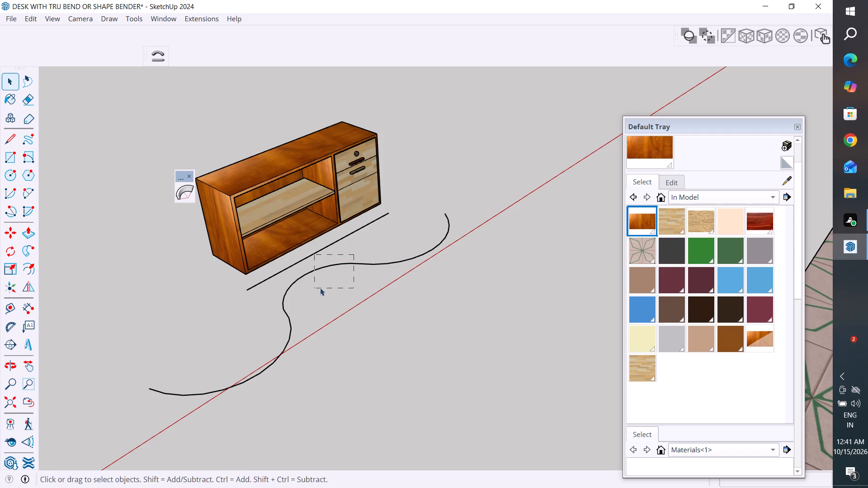
left_click_drag(320, 288, 326, 287)
scroll(361, 348, "down", 4)
key("m")
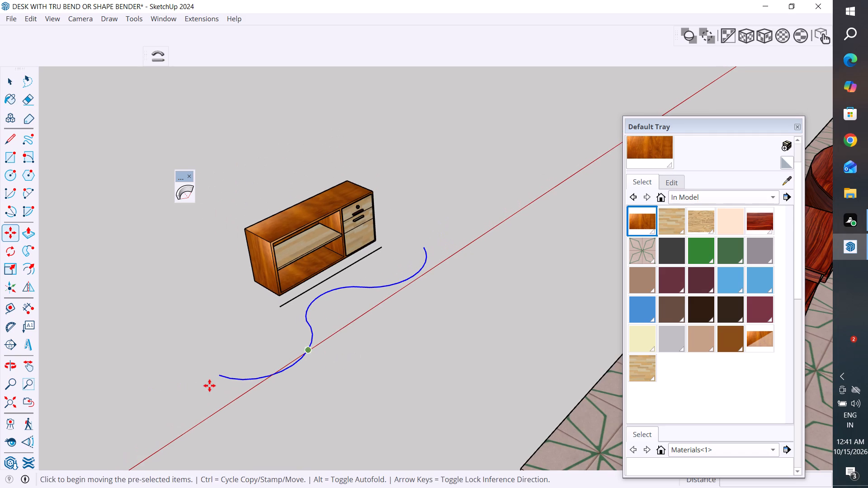
left_click(220, 375)
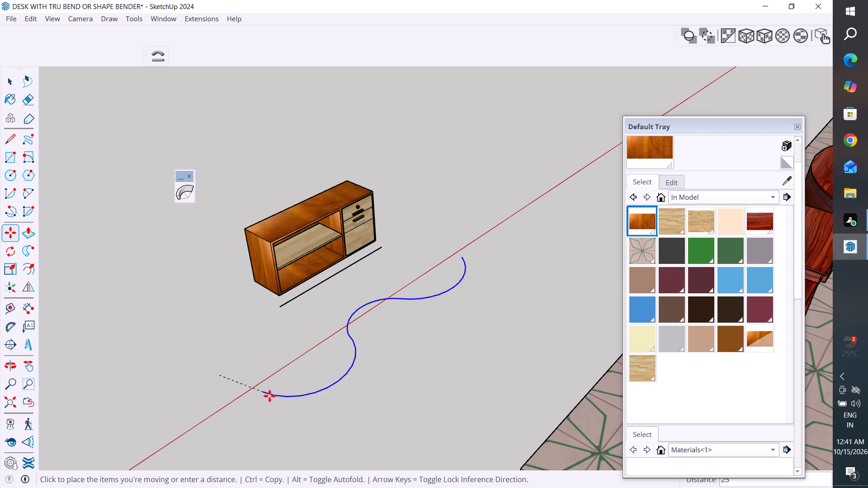
left_click(297, 434)
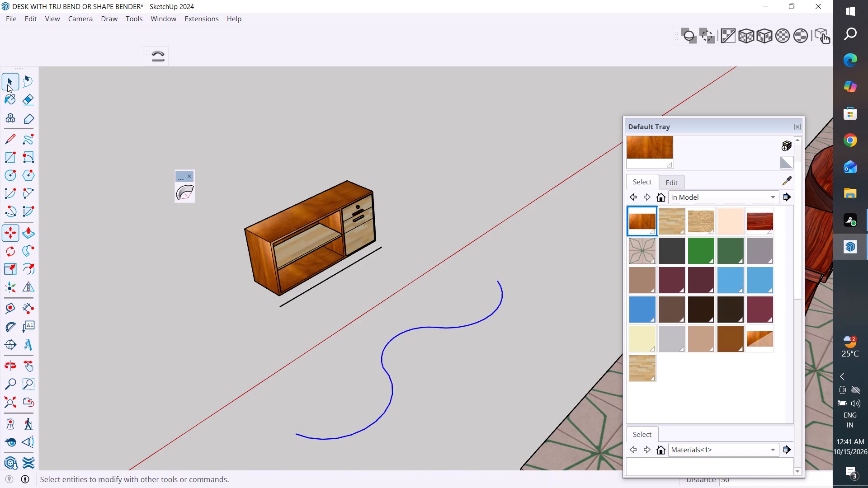
left_click(6, 84)
Bend the grouped straight desk with Shape Bender, using the straight line as reference and the wavy curve as path.
left_click(326, 237)
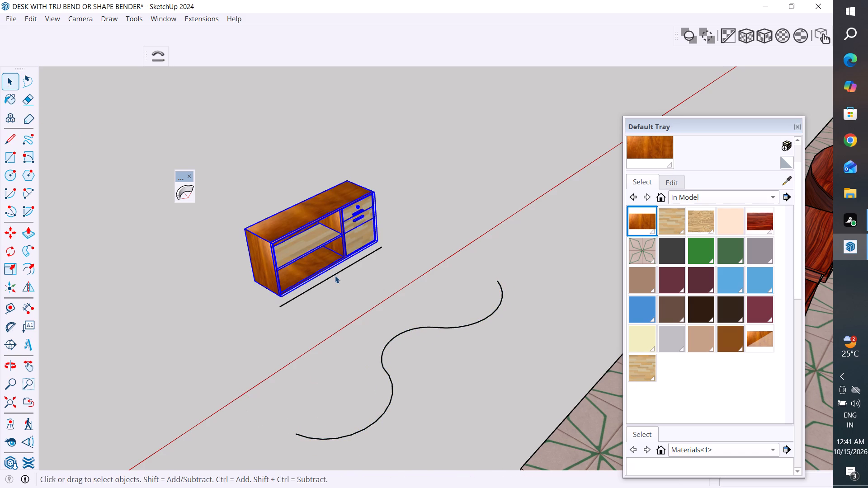
left_click(337, 273)
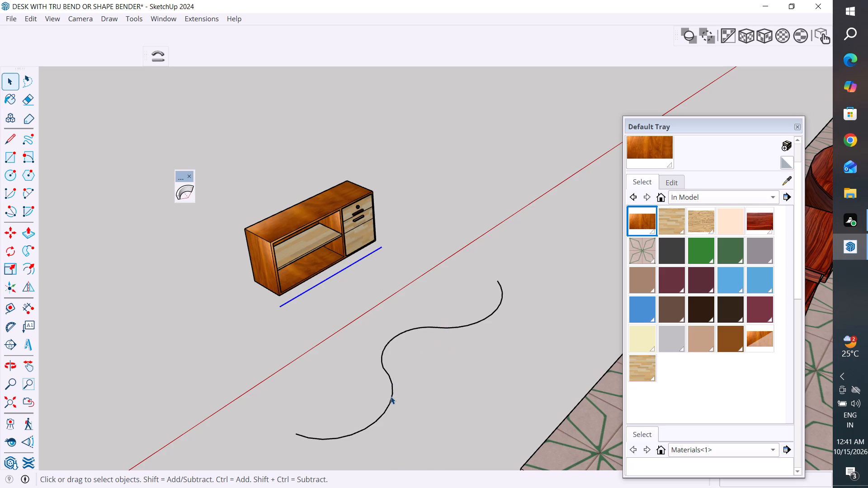
middle_click_drag(368, 424, 386, 384)
left_click(388, 413)
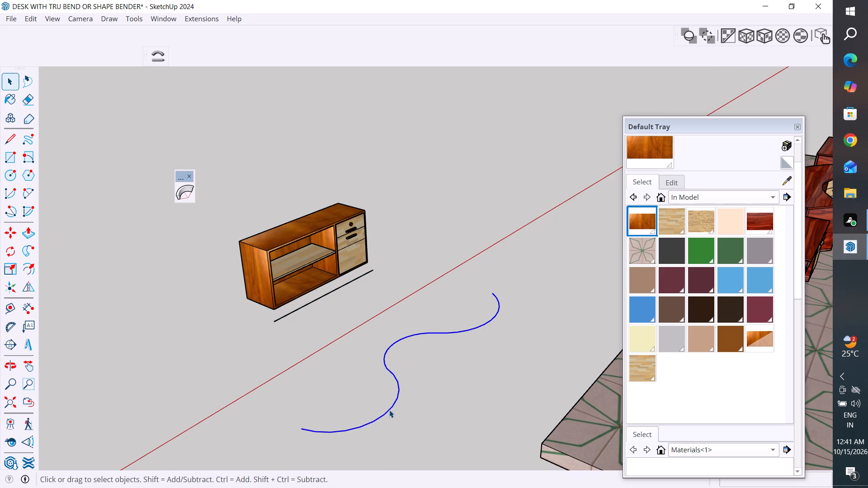
double_click(389, 410)
left_click(292, 243)
left_click(154, 59)
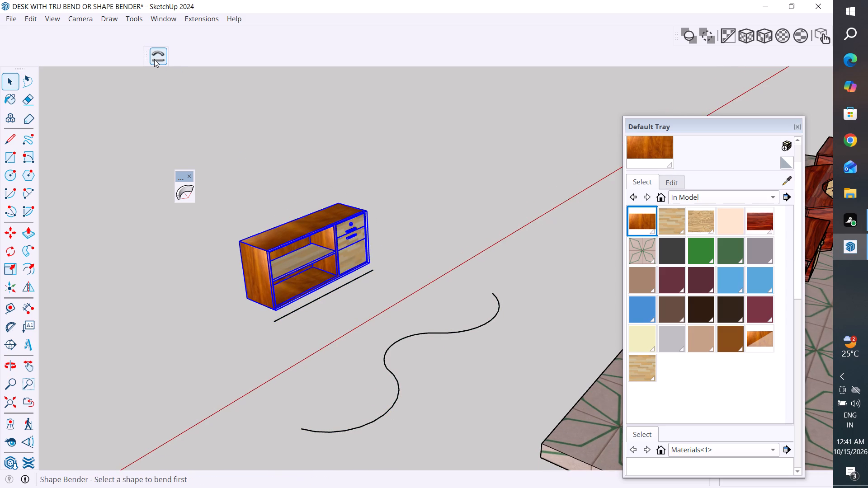
left_click(320, 300)
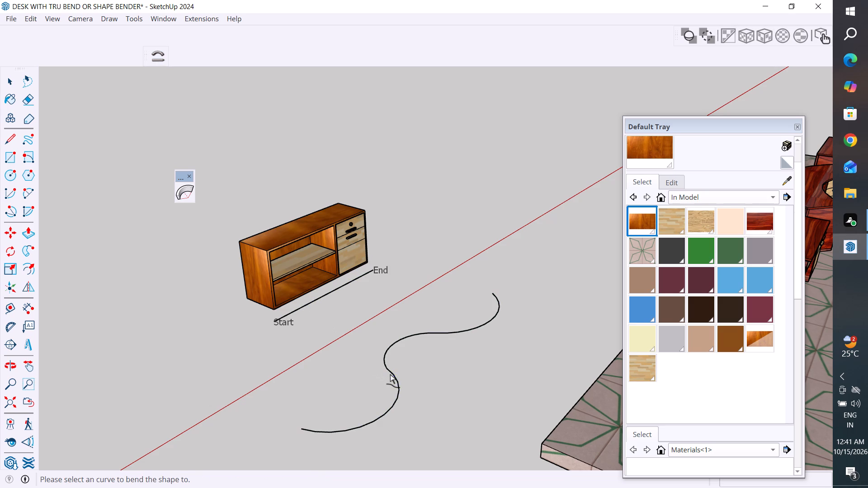
left_click(394, 375)
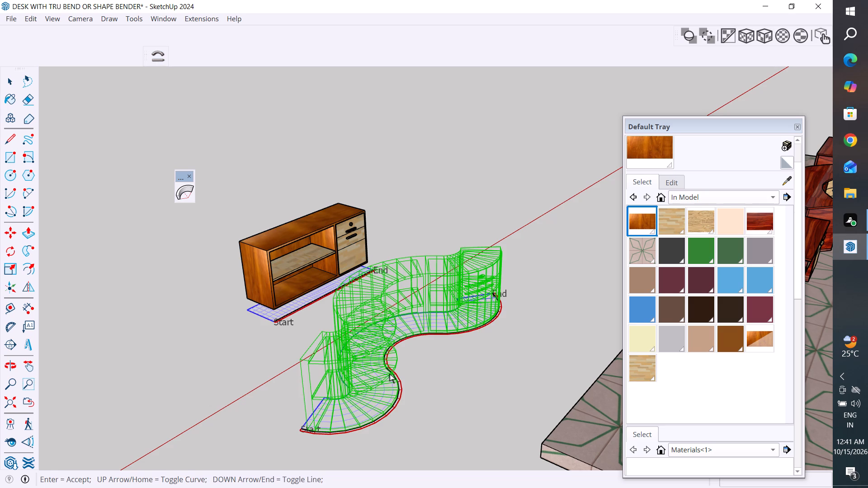
key("Return")
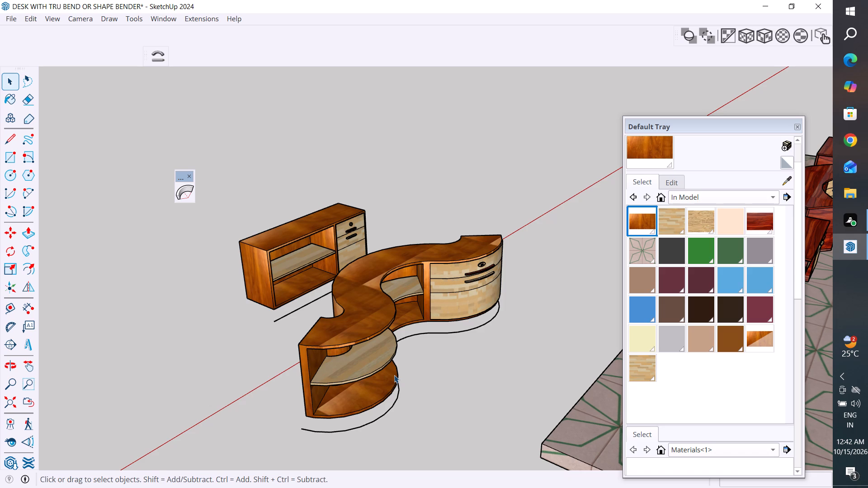
Examine the wavy bent desk from the front, above and both ends, including its shelves, top and curved drawer fronts.
scroll(412, 427, "down", 3)
middle_click_drag(453, 365, 254, 340)
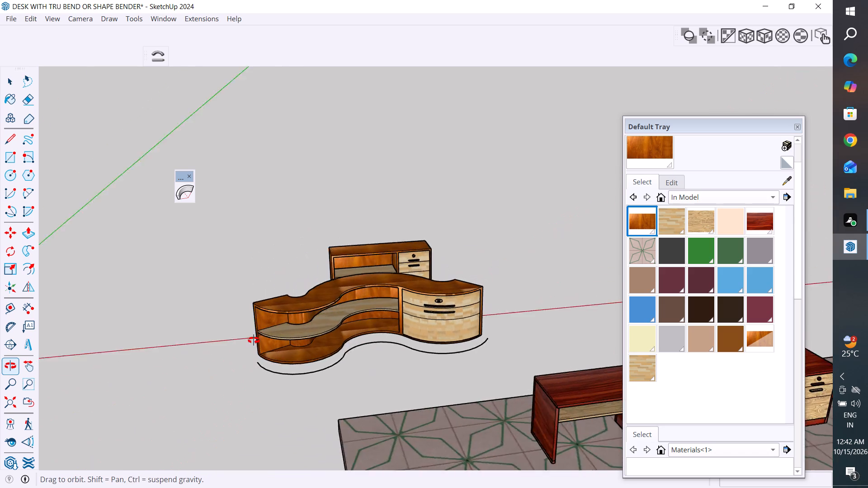
middle_click_drag(254, 340, 233, 458)
scroll(434, 314, "up", 3)
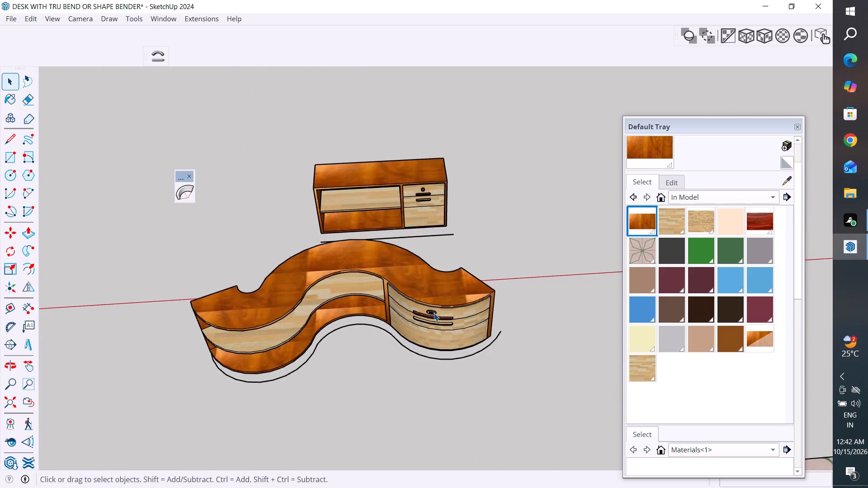
middle_click_drag(415, 348, 391, 262)
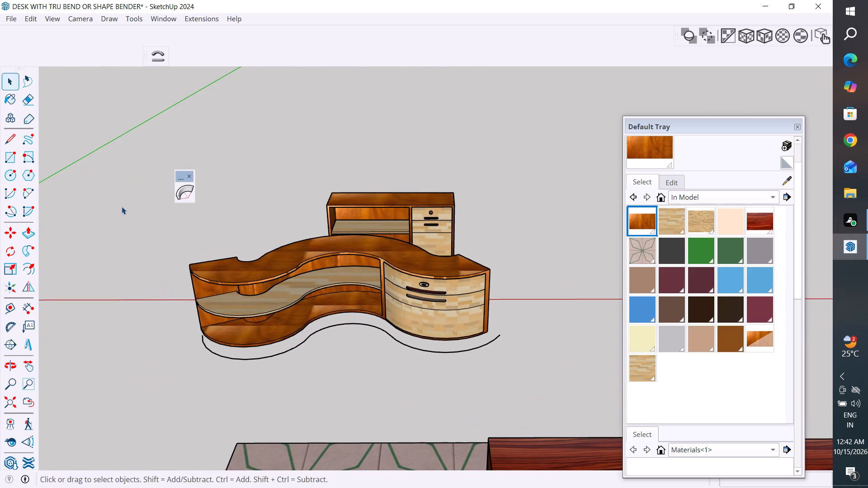
key("Return")
left_click(494, 357)
middle_click_drag(359, 328, 538, 316)
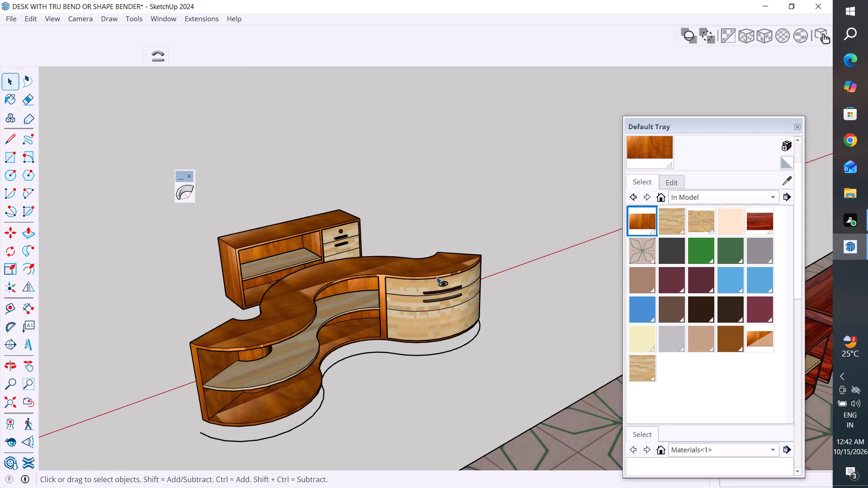
scroll(437, 272, "up", 3)
middle_click_drag(472, 291, 138, 358)
middle_click_drag(593, 391, 430, 360)
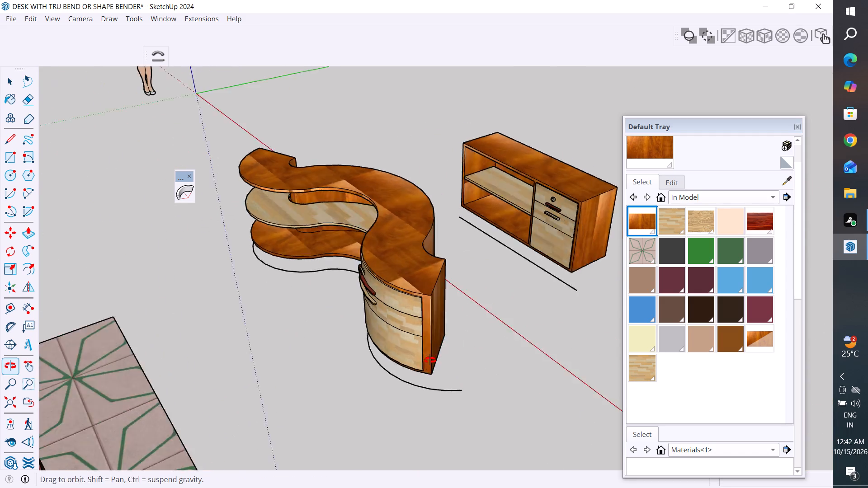
middle_click_drag(430, 360, 360, 341)
scroll(362, 334, "up", 4)
middle_click_drag(351, 373, 458, 349)
left_click(476, 353)
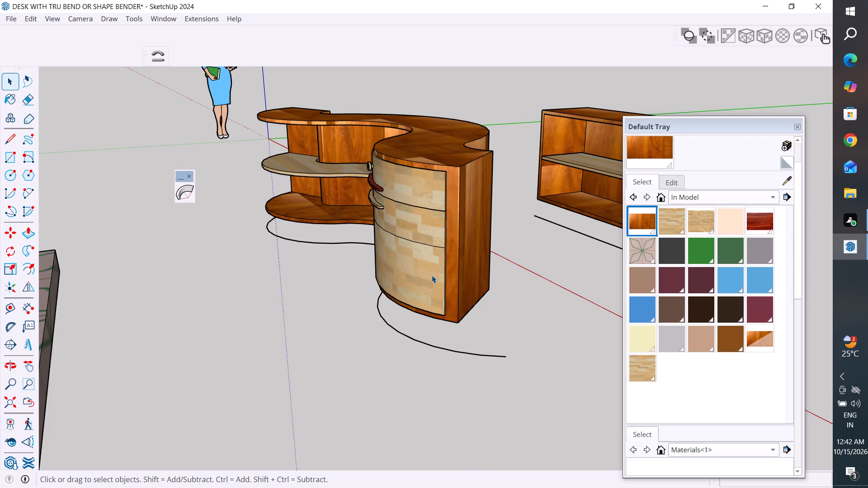
scroll(470, 257, "down", 5)
middle_click_drag(390, 257, 557, 312)
scroll(521, 247, "down", 5)
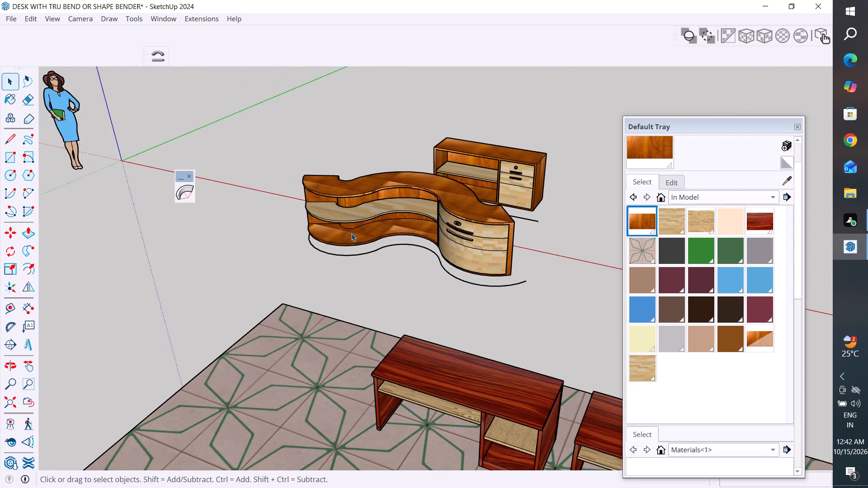
middle_click_drag(351, 233, 537, 278)
scroll(368, 252, "down", 2)
Delete the straight reference line and the wavy path curve beside the two desks.
middle_click_drag(256, 323, 354, 300)
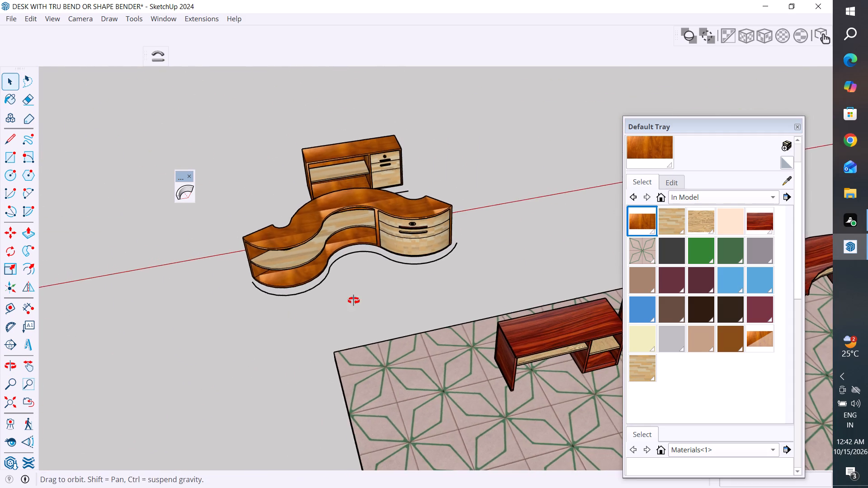
middle_click_drag(354, 300, 492, 258)
scroll(336, 296, "down", 3)
left_click(259, 297)
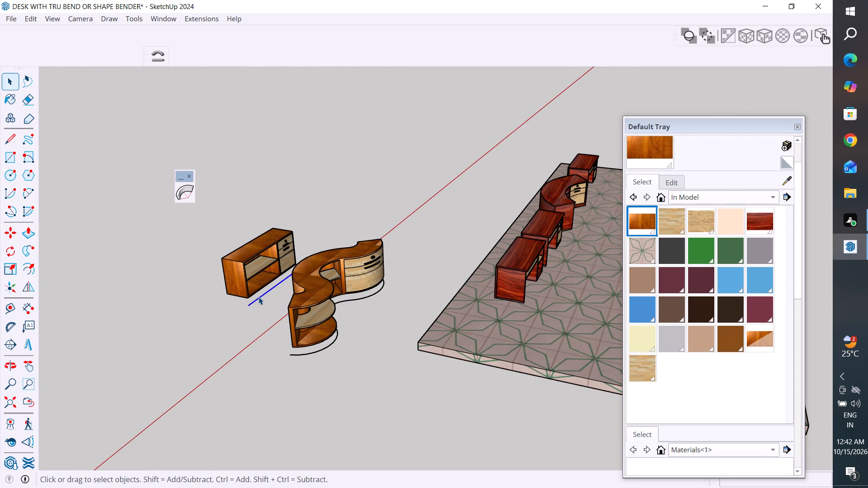
key("Delete")
left_click(316, 354)
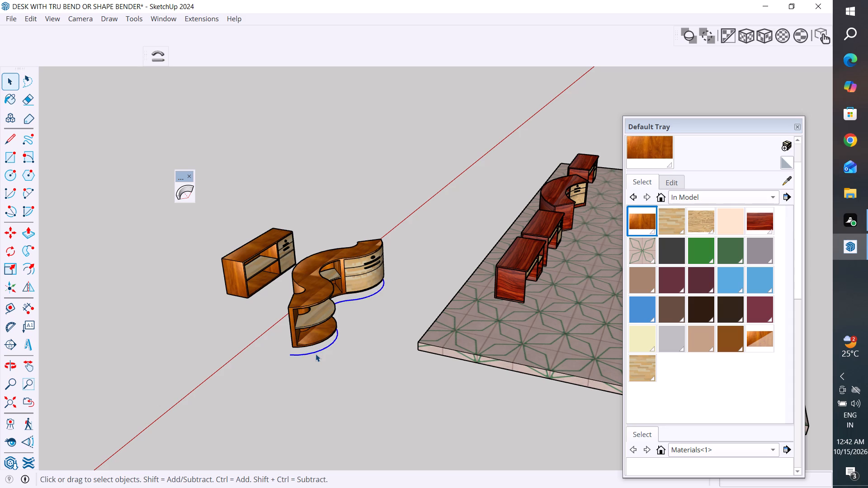
key("Delete")
Move the wavy bent desk about 272 units onto the tiled floor, near the orange-brown curved desk.
left_click(313, 339)
key("m")
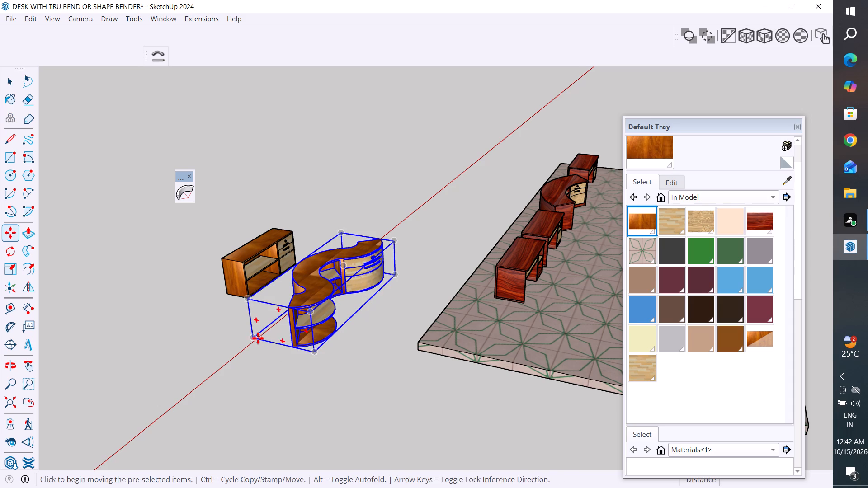
left_click(254, 338)
scroll(177, 285, "down", 5)
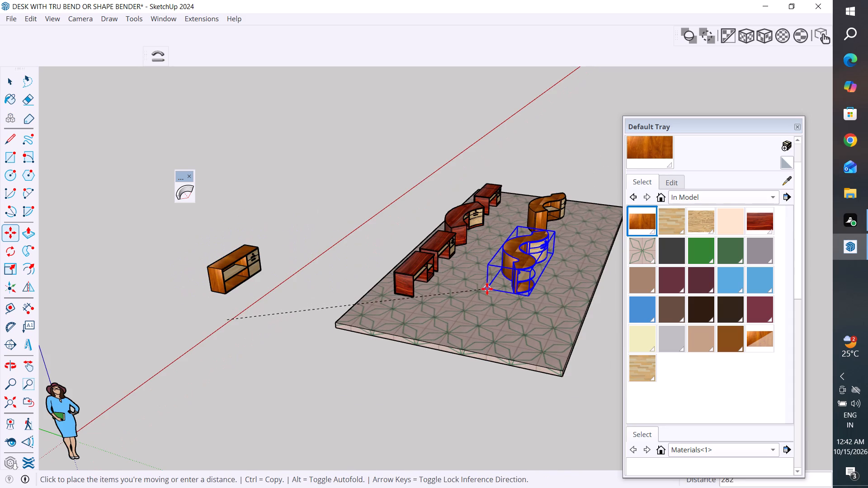
left_click(481, 293)
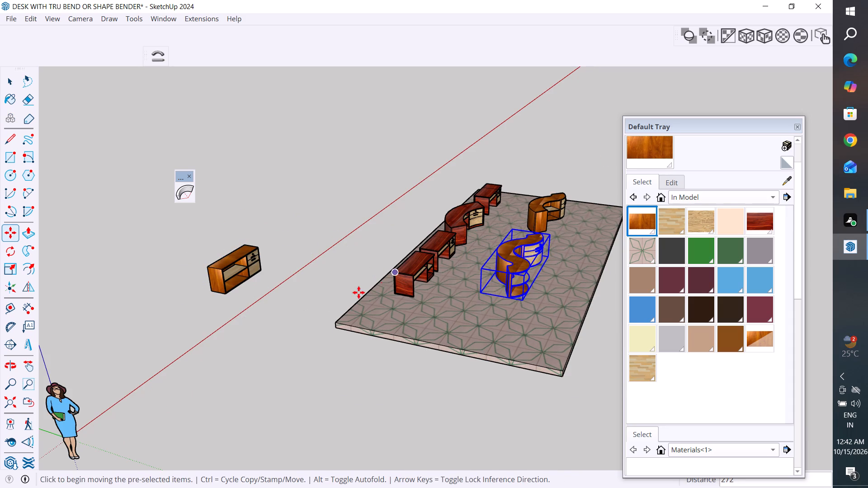
Deselect the wavy bent desk and examine its placement among the other desks, its top, shelves and curved drawer fronts from several angles.
scroll(359, 292, "down", 6)
middle_click_drag(453, 320, 295, 336)
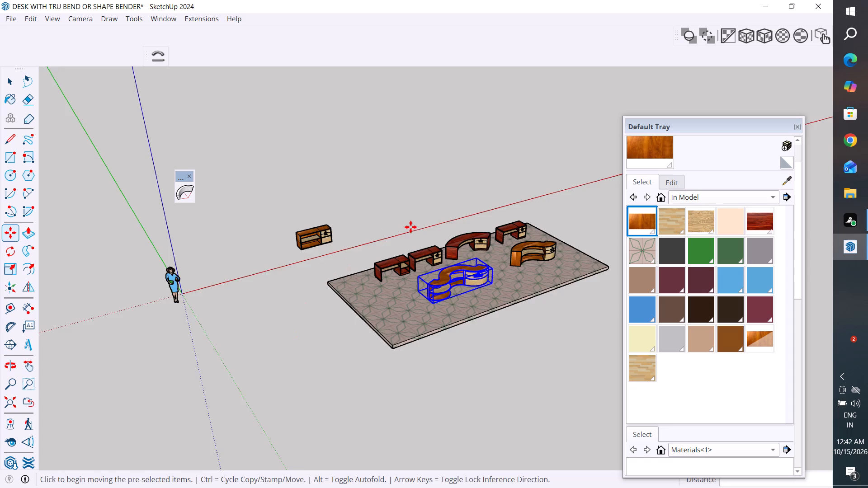
middle_click_drag(410, 227, 242, 239)
left_click(10, 85)
left_click(197, 259)
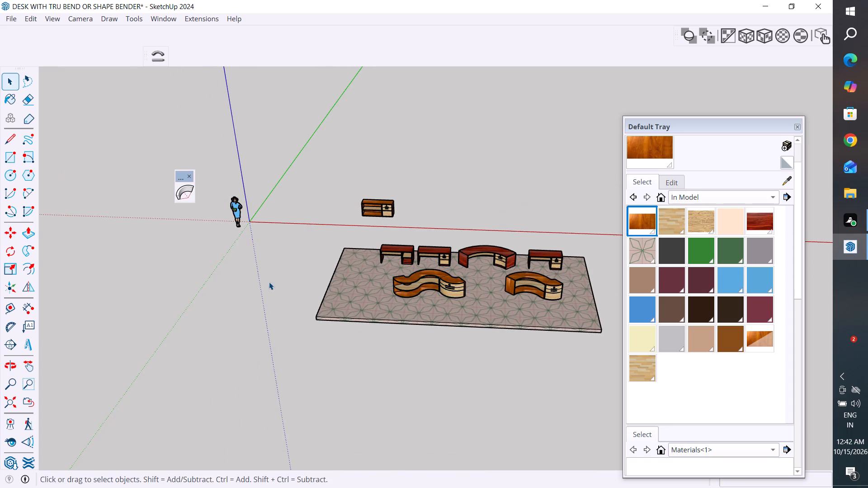
scroll(416, 301, "up", 6)
middle_click_drag(450, 298, 499, 198)
scroll(496, 245, "up", 4)
middle_click_drag(481, 260, 500, 301)
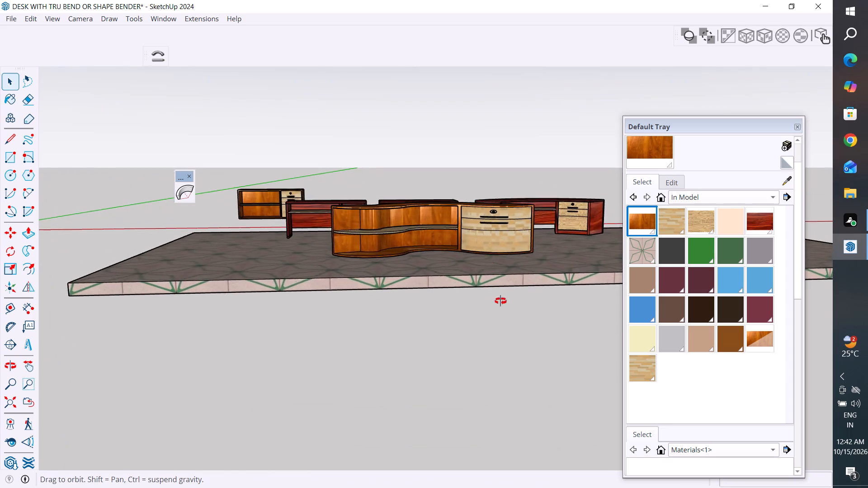
middle_click_drag(500, 301, 509, 339)
scroll(477, 292, "up", 3)
middle_click_drag(486, 294, 536, 300)
scroll(536, 300, "up", 1)
scroll(282, 282, "down", 2)
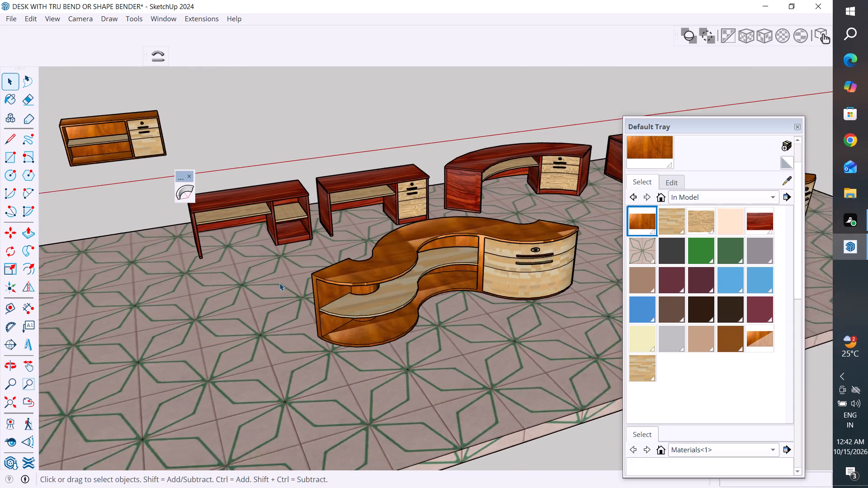
scroll(279, 283, "down", 2)
middle_click_drag(385, 356, 428, 422)
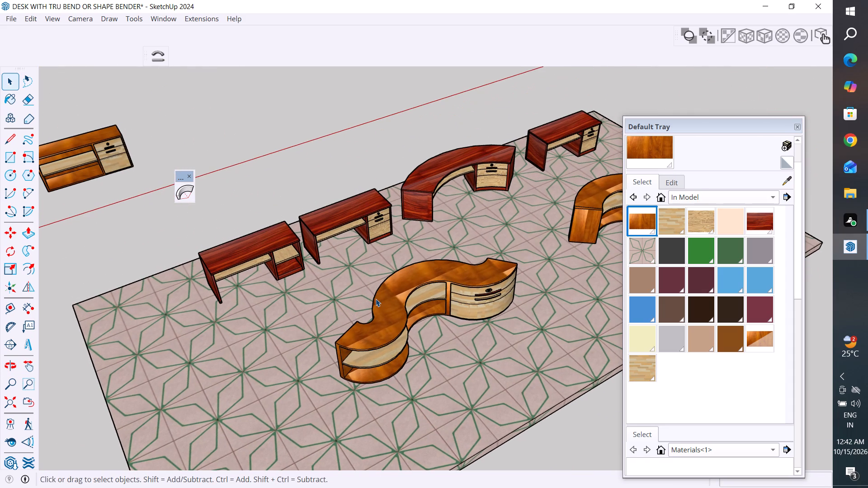
middle_click_drag(493, 300, 471, 295)
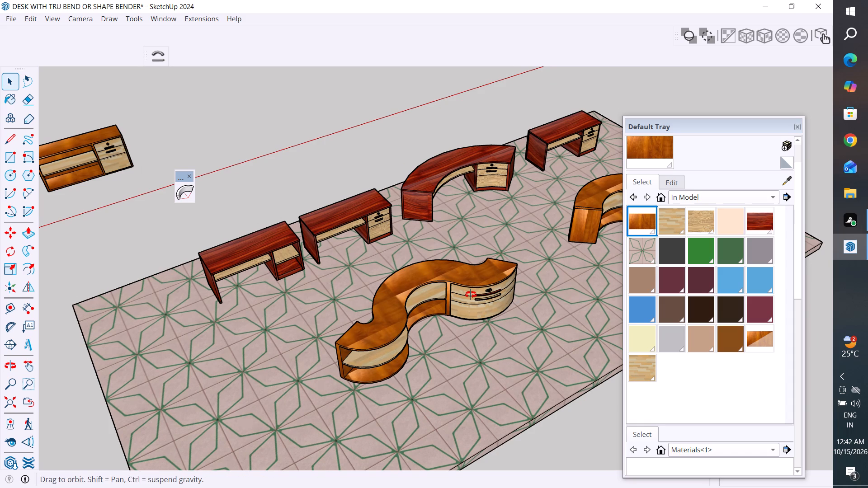
middle_click_drag(471, 295, 268, 238)
scroll(268, 238, "down", 1)
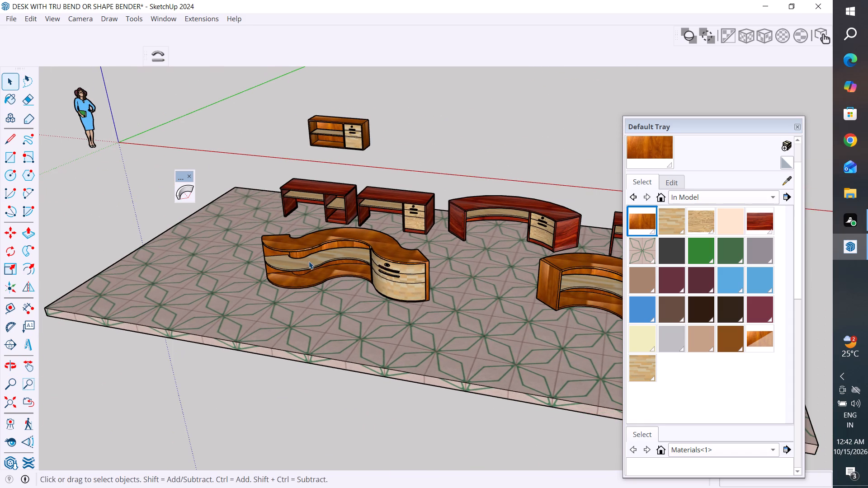
middle_click_drag(340, 275, 373, 270)
scroll(406, 272, "up", 4)
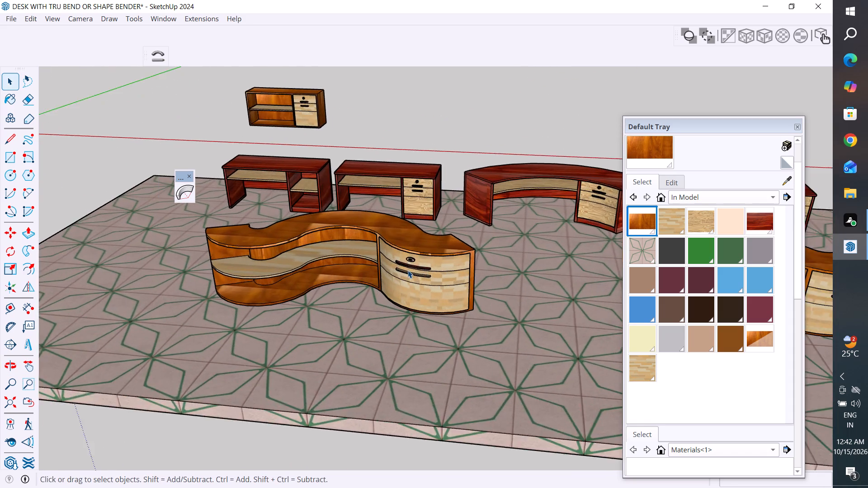
scroll(408, 270, "up", 10)
middle_click_drag(408, 269, 547, 235)
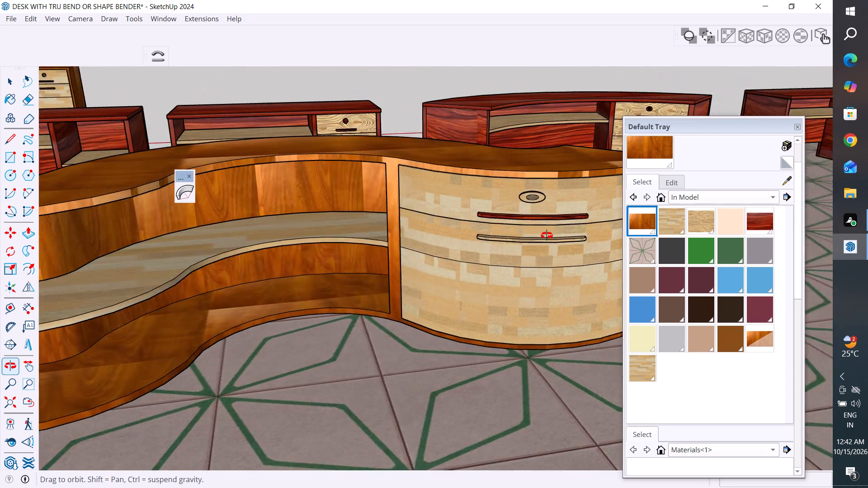
middle_click_drag(547, 235, 653, 225)
scroll(490, 216, "down", 1)
middle_click_drag(241, 267, 416, 324)
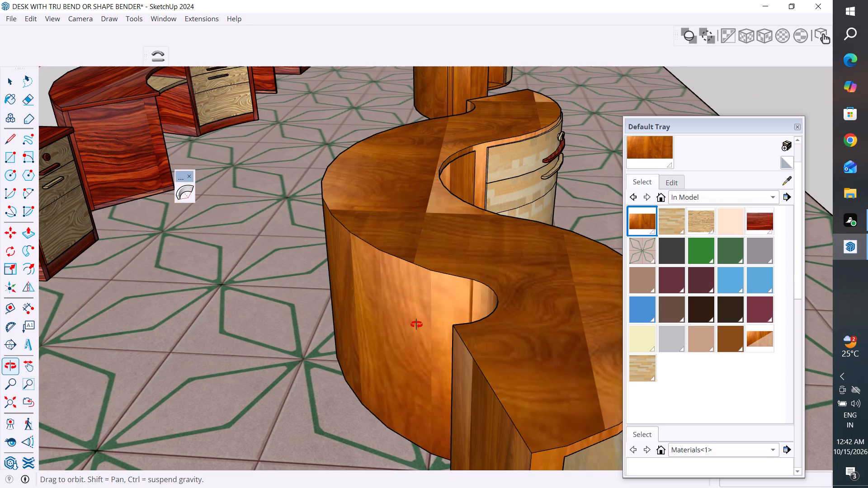
middle_click_drag(416, 324, 212, 320)
scroll(262, 280, "down", 18)
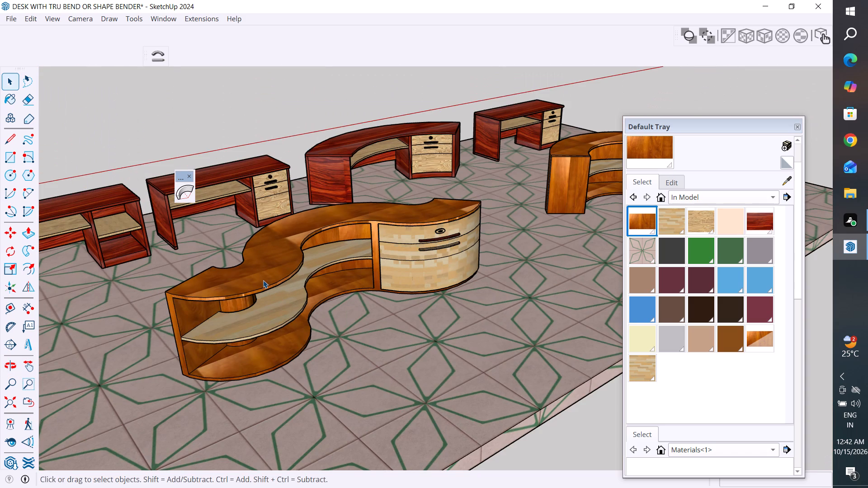
middle_click_drag(420, 282, 352, 335)
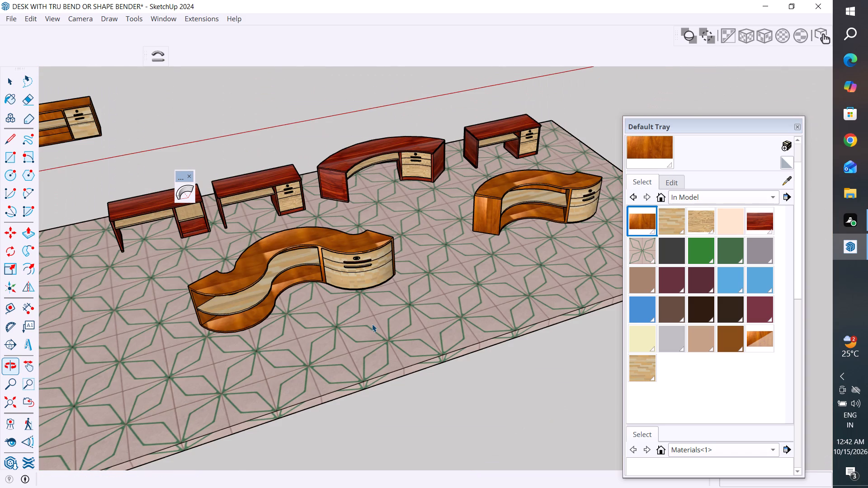
scroll(242, 341, "down", 6)
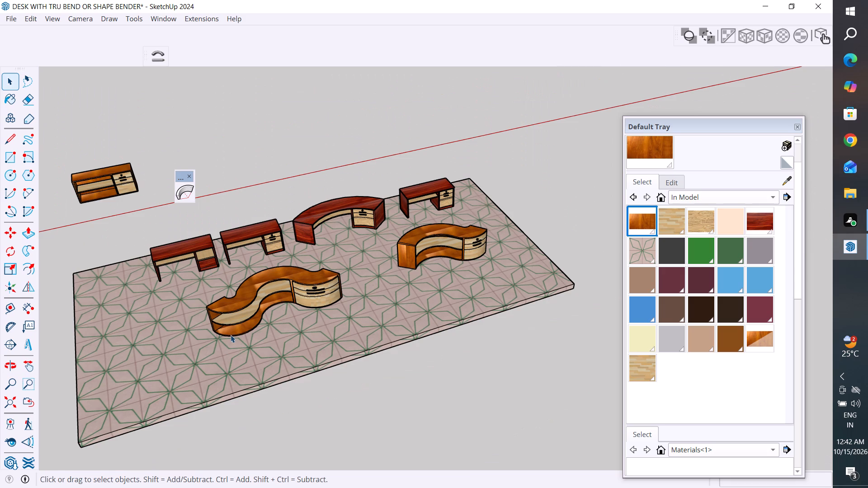
scroll(168, 331, "down", 5)
scroll(253, 374, "down", 4)
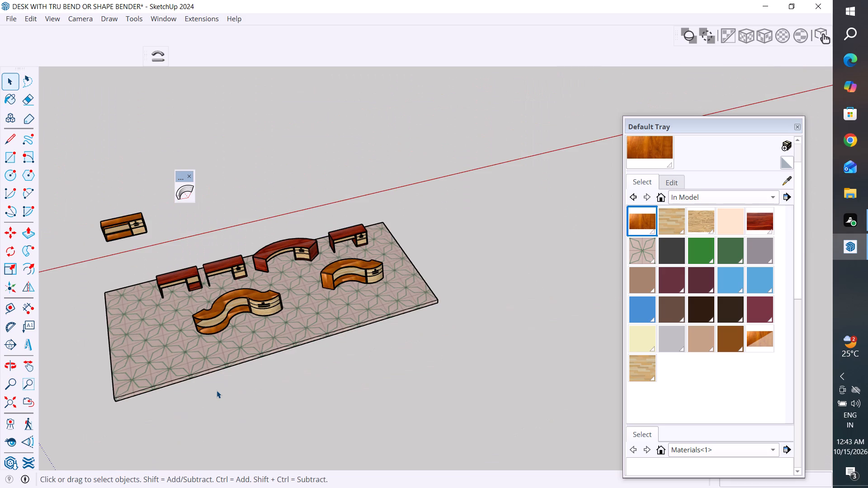
Start a rectangle on the empty ground beyond the short end of the tiled floor, near the red axis.
scroll(217, 390, "down", 1)
scroll(246, 290, "down", 4)
middle_click_drag(371, 285, 467, 294)
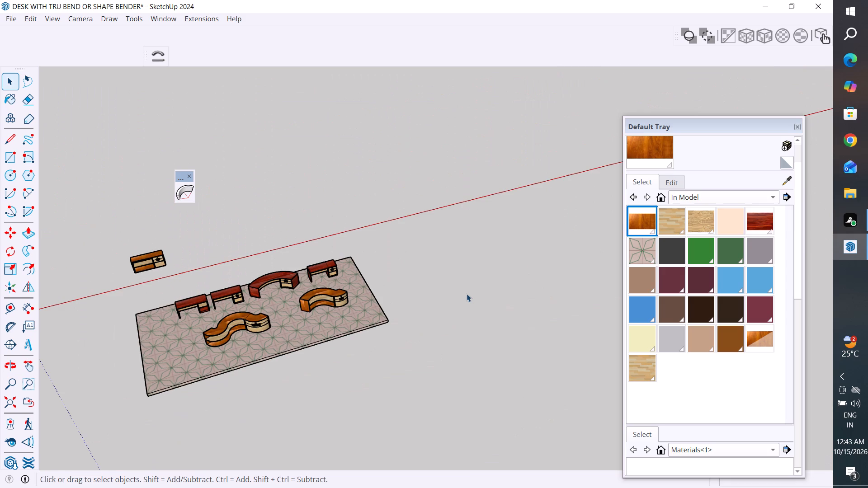
middle_click_drag(467, 294, 265, 271)
scroll(376, 253, "up", 9)
left_click(13, 156)
left_click(383, 228)
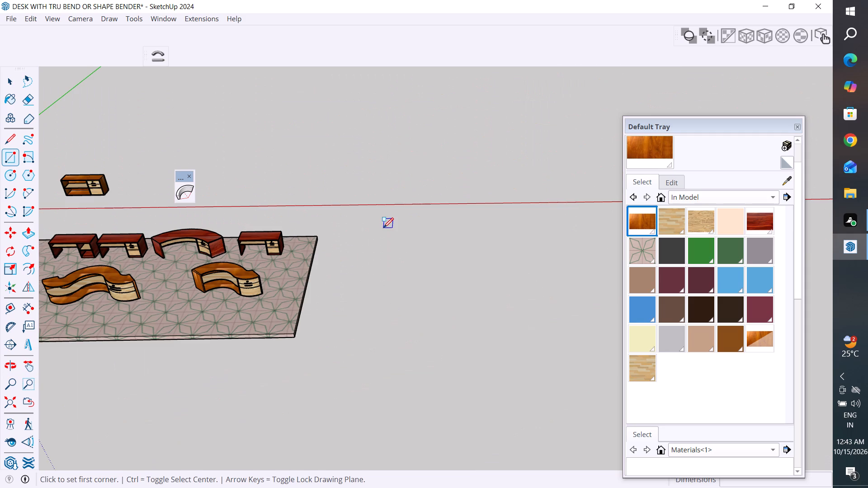
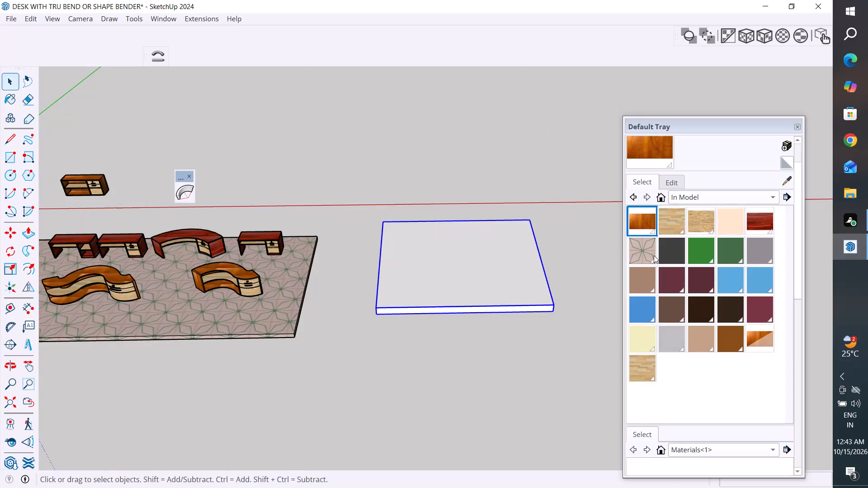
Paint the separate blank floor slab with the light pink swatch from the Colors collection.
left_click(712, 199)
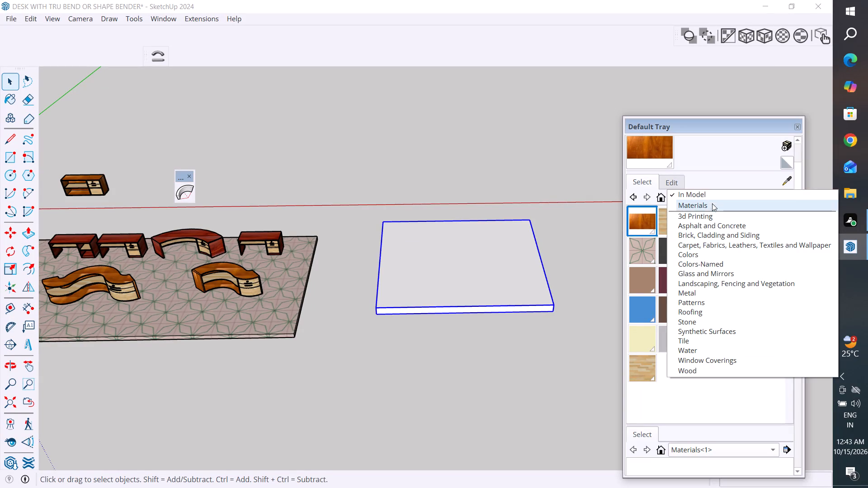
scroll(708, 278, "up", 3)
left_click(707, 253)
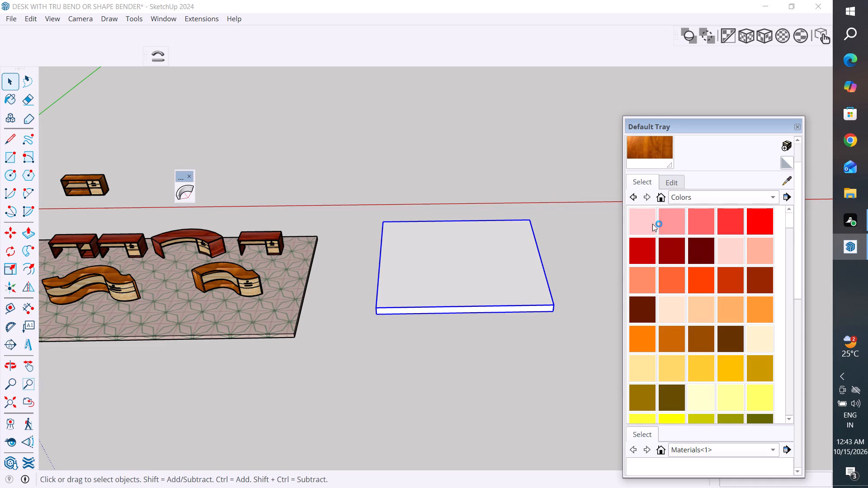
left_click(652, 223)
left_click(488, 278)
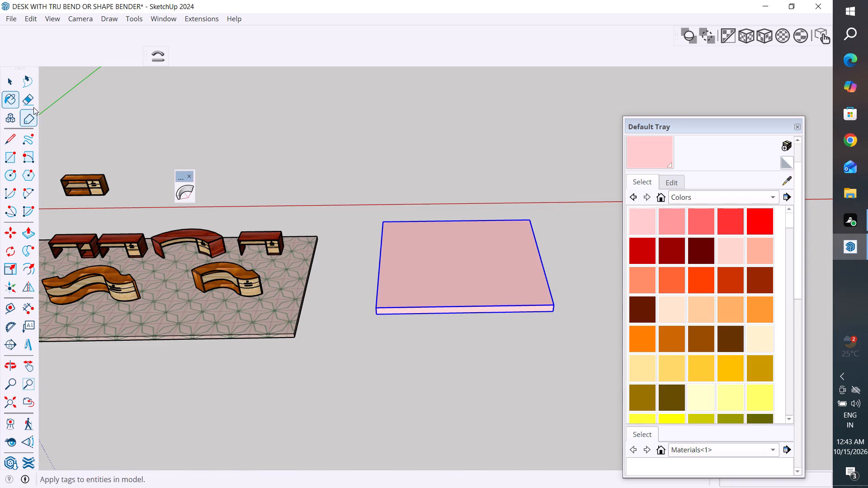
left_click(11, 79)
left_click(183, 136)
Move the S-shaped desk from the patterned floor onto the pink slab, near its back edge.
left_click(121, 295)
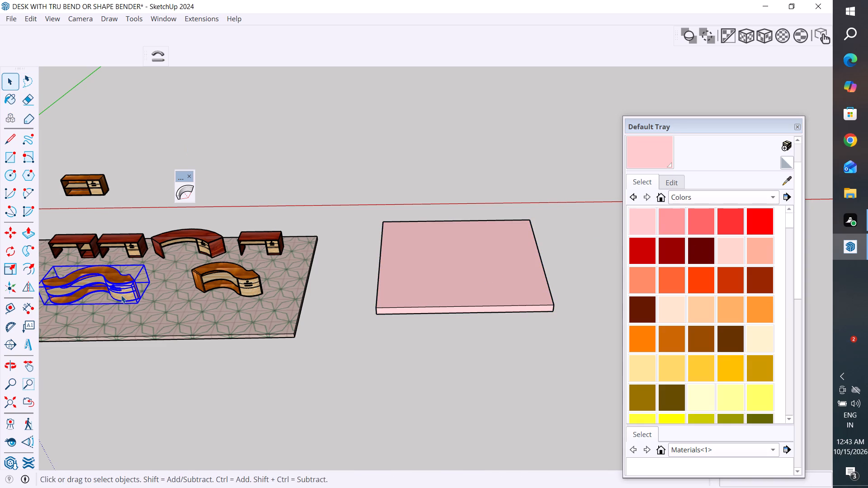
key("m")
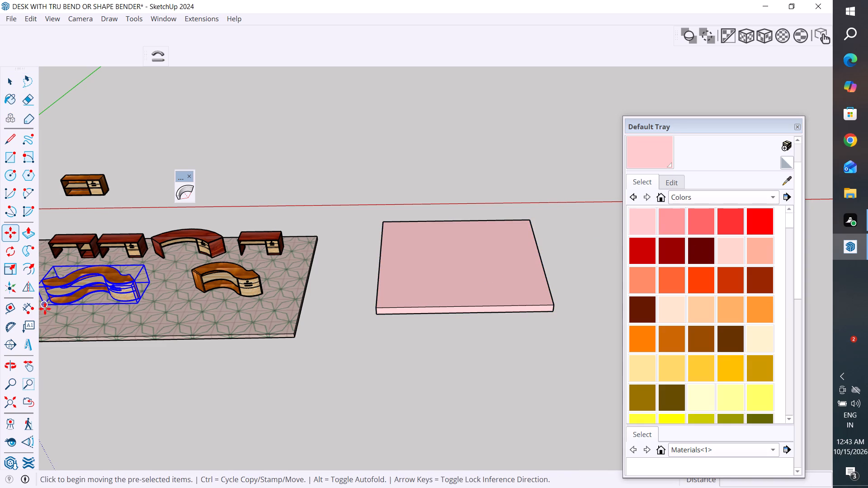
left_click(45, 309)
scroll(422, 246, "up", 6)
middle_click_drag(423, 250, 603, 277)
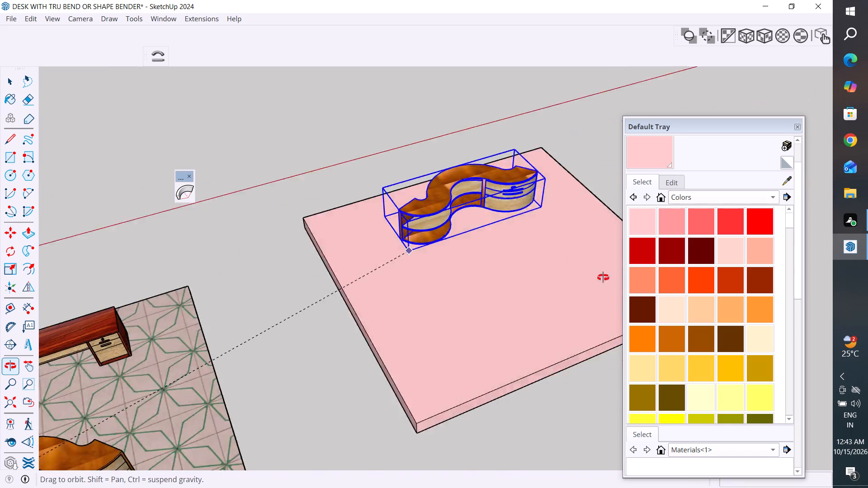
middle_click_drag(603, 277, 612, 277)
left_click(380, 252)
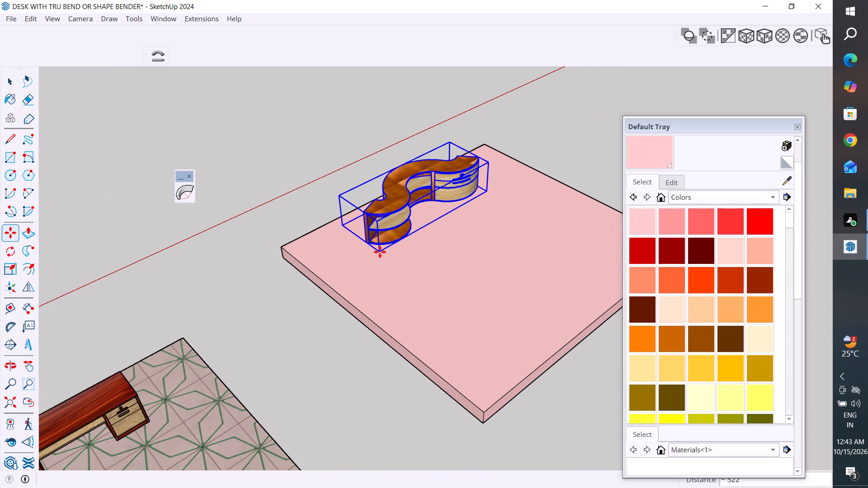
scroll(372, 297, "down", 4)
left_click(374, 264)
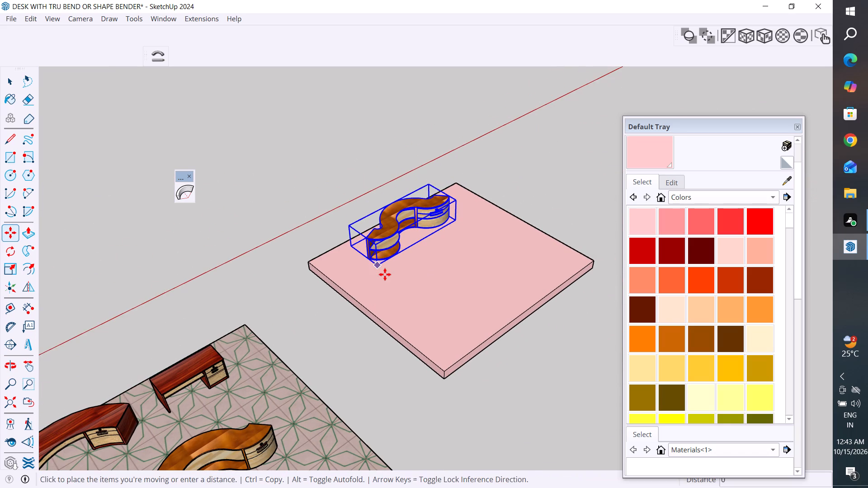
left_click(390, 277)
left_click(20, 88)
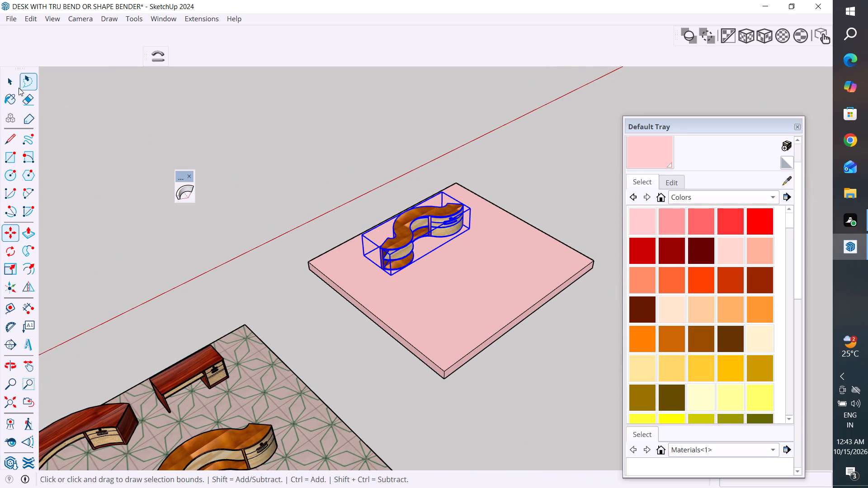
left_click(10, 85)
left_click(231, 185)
Move the S-shaped desk from the pink slab onto the patterned floor, near its front edge.
scroll(399, 283, "up", 3)
middle_click_drag(410, 282, 434, 124)
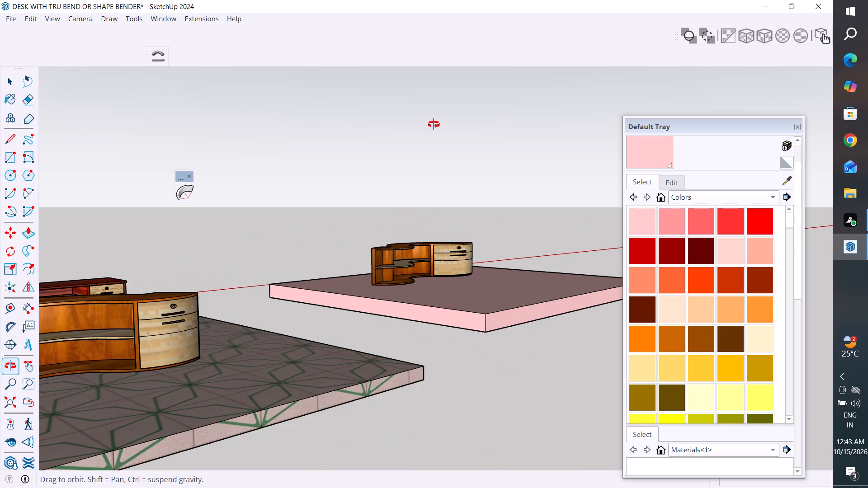
middle_click_drag(434, 124, 305, 258)
scroll(329, 287, "down", 4)
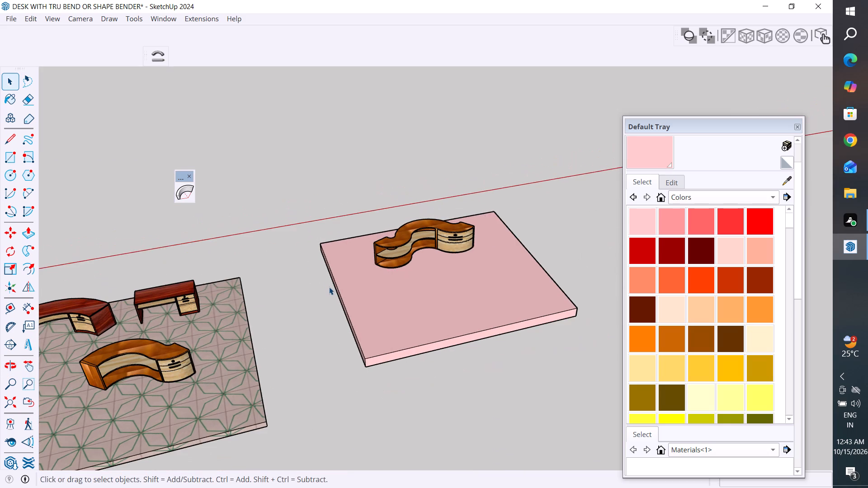
scroll(329, 287, "down", 4)
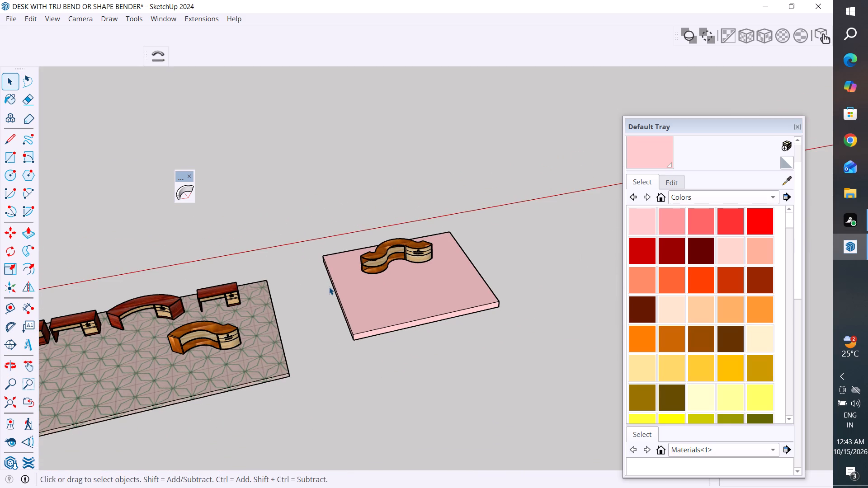
left_click(374, 265)
key("m")
left_click(361, 281)
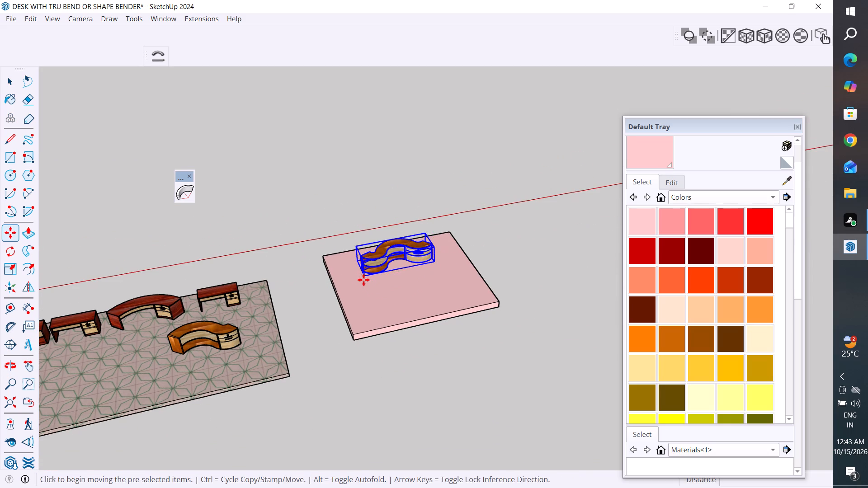
scroll(526, 268, "down", 5)
scroll(231, 343, "up", 3)
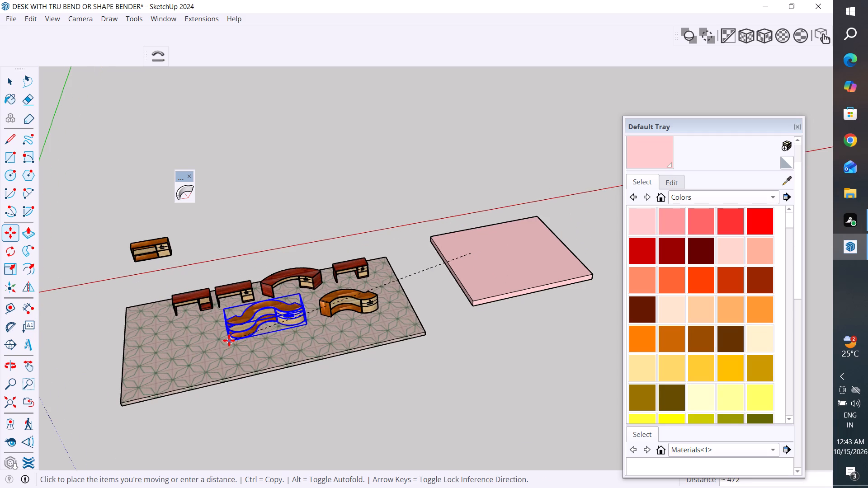
middle_click_drag(230, 346, 346, 169)
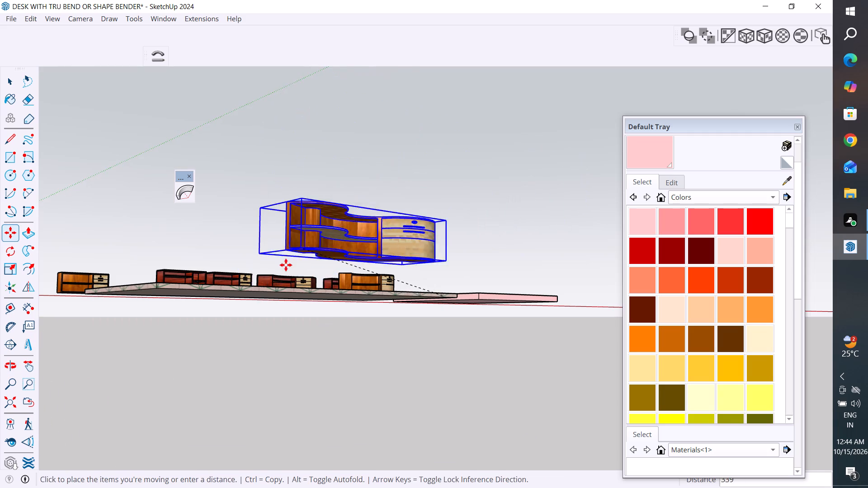
left_click(259, 287)
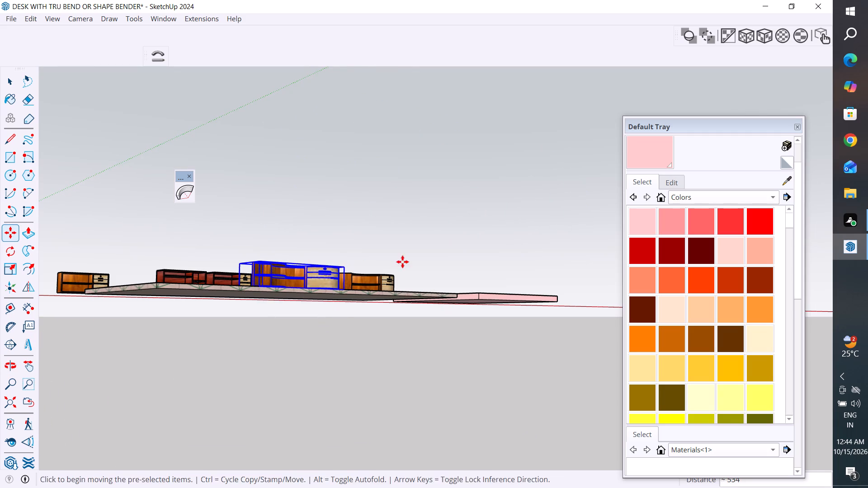
scroll(402, 262, "up", 1)
middle_click_drag(404, 265, 278, 434)
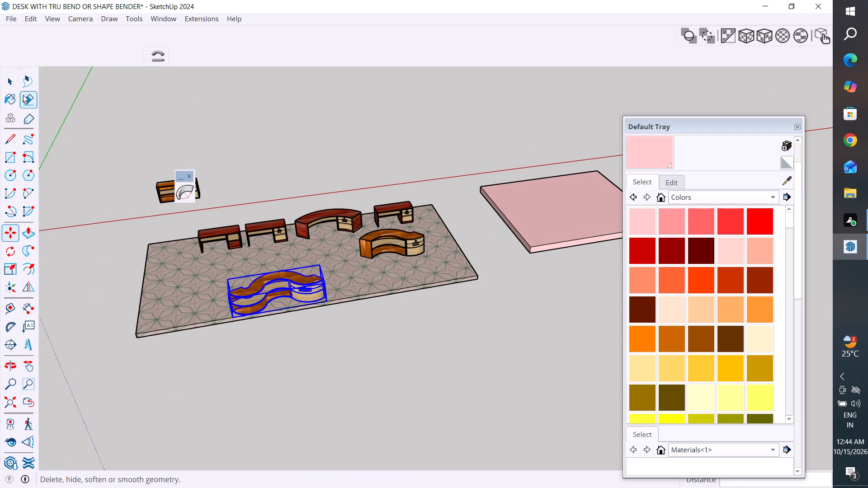
Delete the empty pink slab.
left_click(14, 85)
left_click(569, 224)
key("Delete")
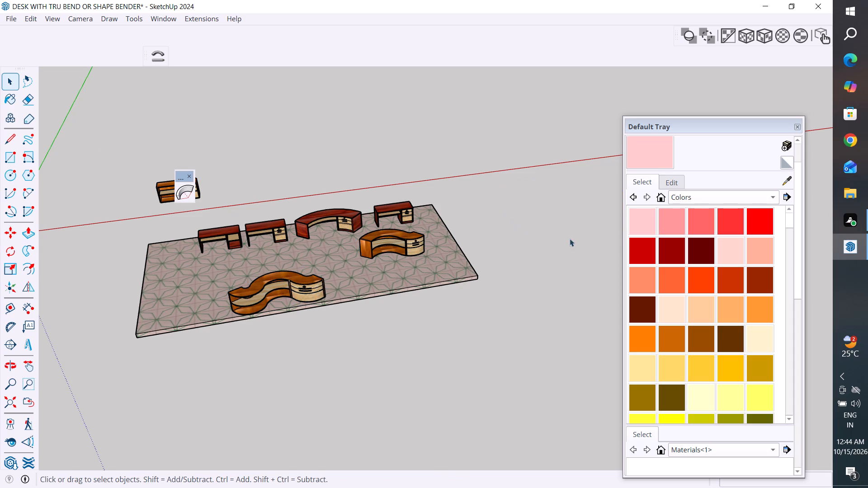
Move the S-shaped desk about 88 inward from the patterned floor's front edge, in line with the other curved wooden desk.
scroll(563, 263, "down", 6)
scroll(397, 309, "up", 7)
middle_click_drag(377, 308, 588, 286)
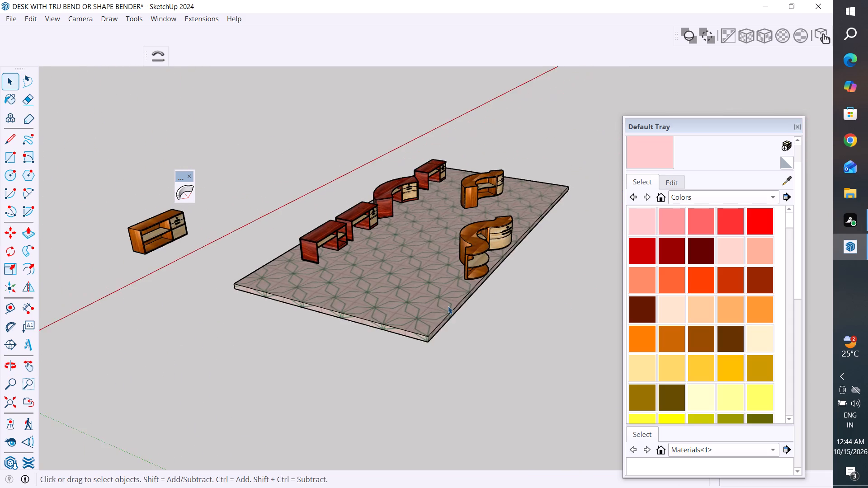
scroll(448, 305, "up", 4)
left_click(474, 263)
middle_click_drag(498, 300, 533, 315)
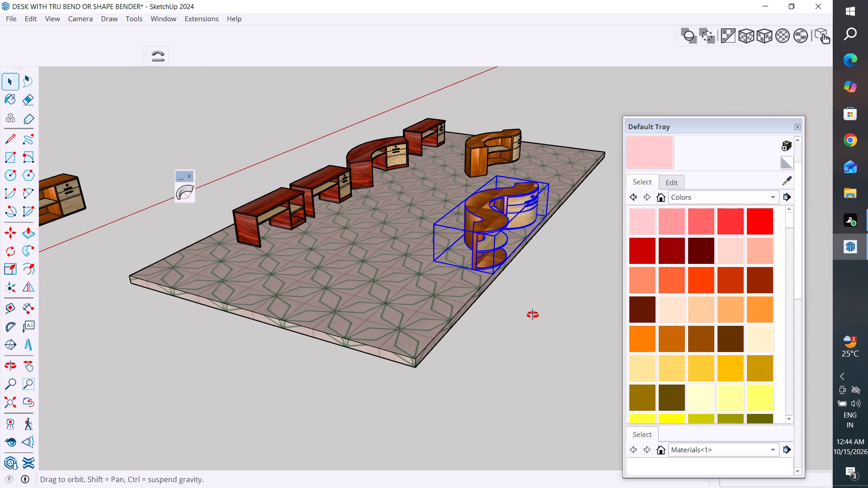
middle_click_drag(533, 315, 657, 361)
key("m")
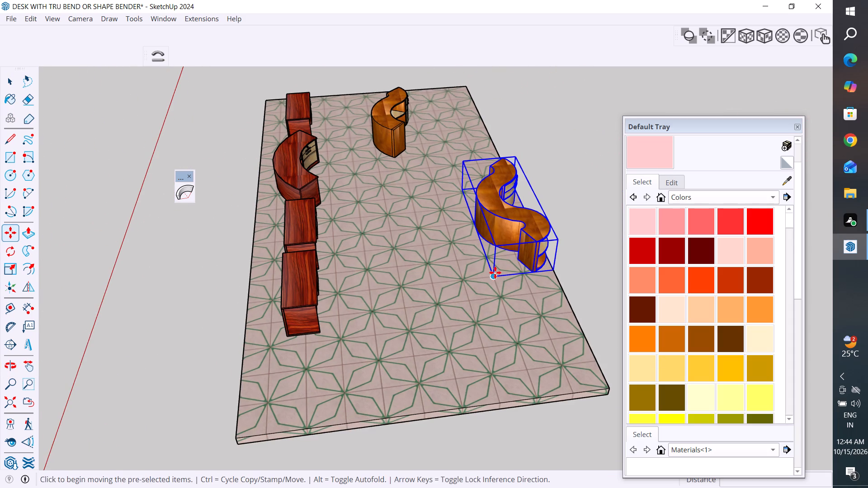
left_click(495, 272)
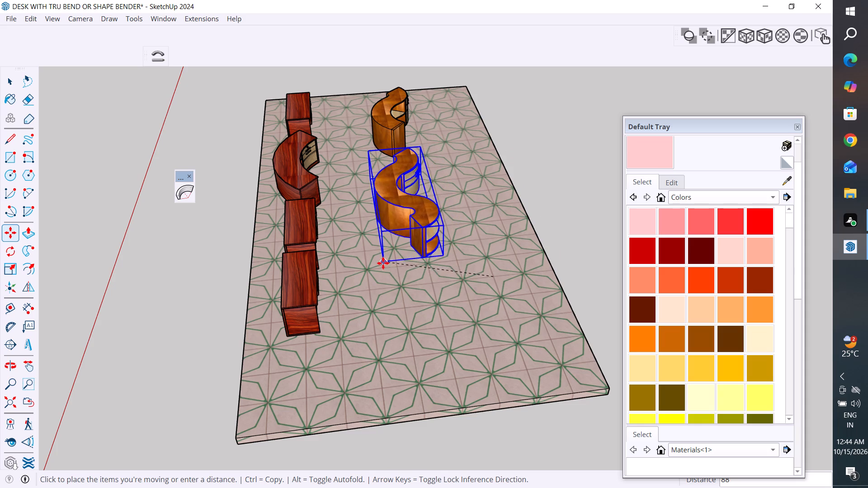
left_click(383, 264)
Move the straight open-shelf desk standing off the floor onto the patterned floor, beside the S-shaped desk, and adjust its bottom corner.
scroll(404, 328, "down", 5)
middle_click_drag(499, 346, 264, 329)
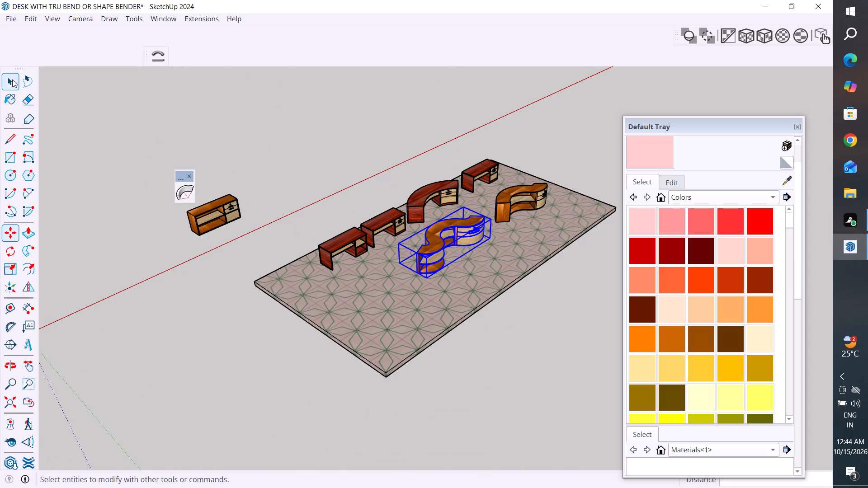
left_click(12, 80)
left_click(232, 204)
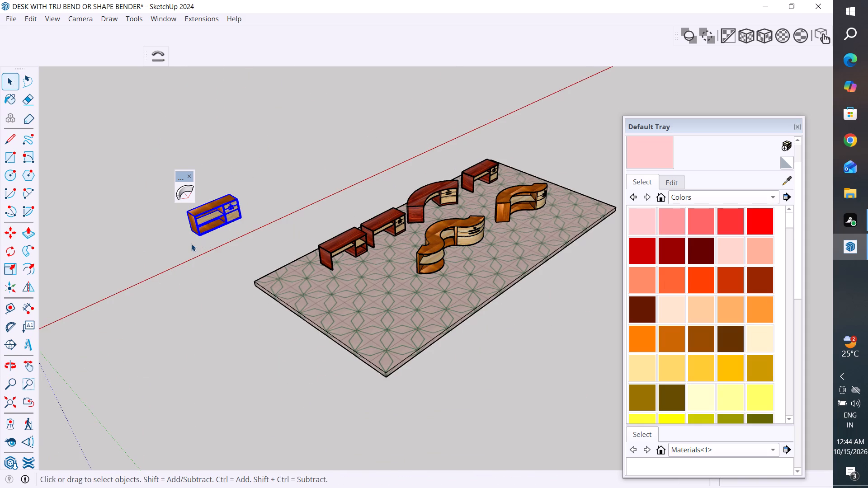
key("m")
left_click(198, 238)
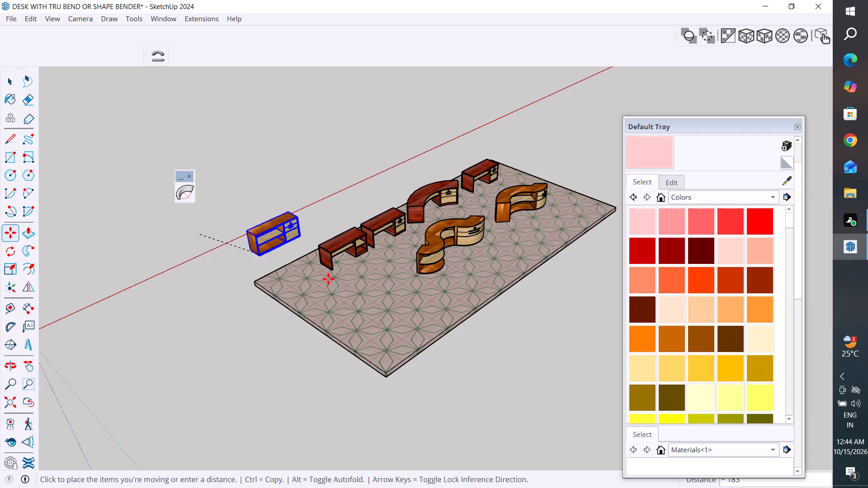
left_click(360, 308)
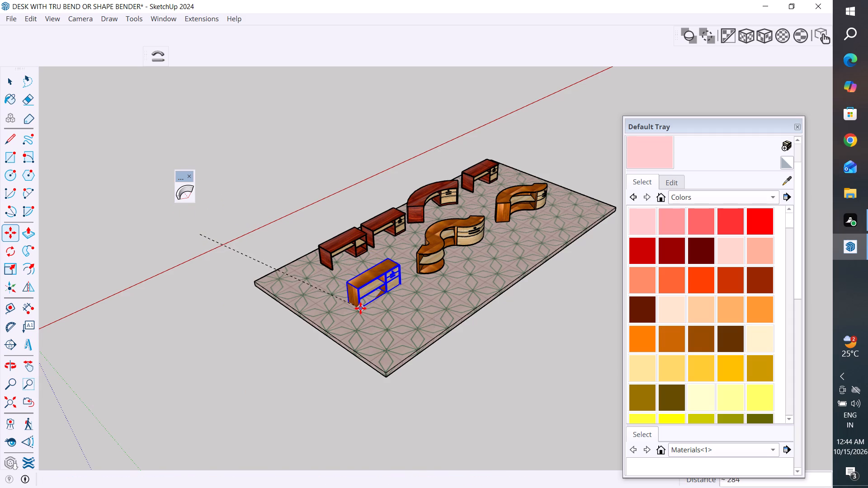
middle_click_drag(352, 343, 419, 242)
scroll(359, 267, "up", 9)
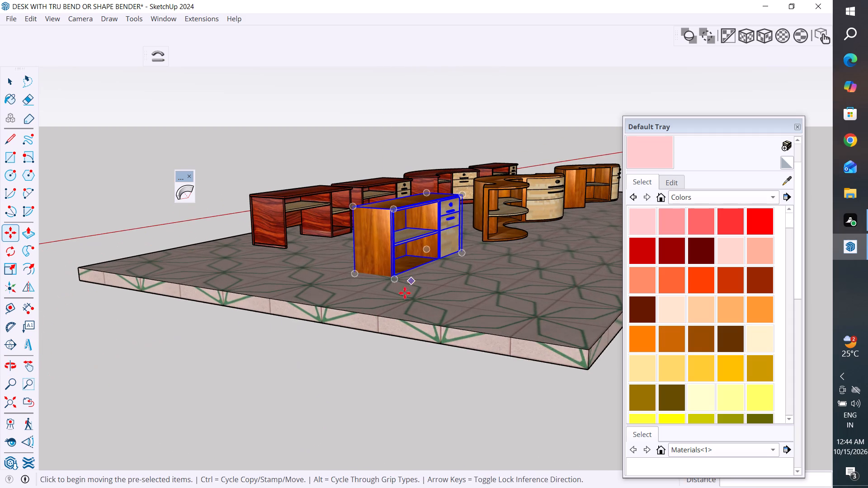
left_click(393, 282)
left_click(392, 277)
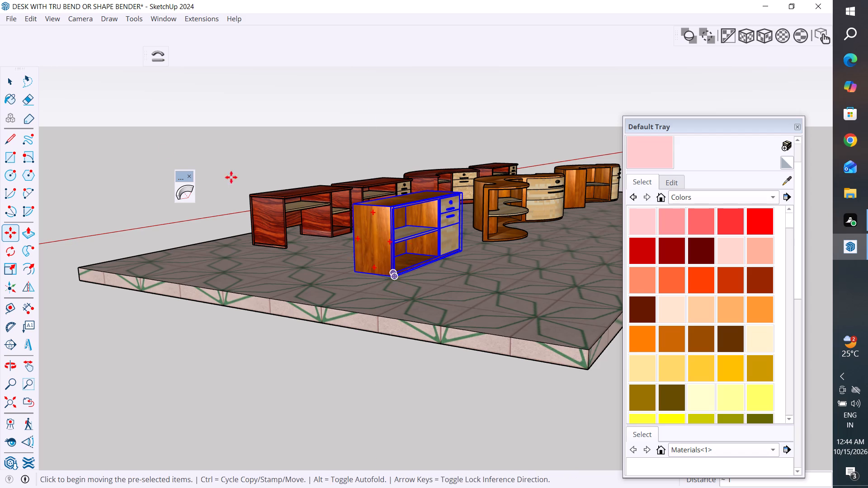
left_click(18, 83)
left_click(193, 130)
Examine the arrangement of all the desks on the patterned floor from several angles and distances.
scroll(335, 159, "down", 4)
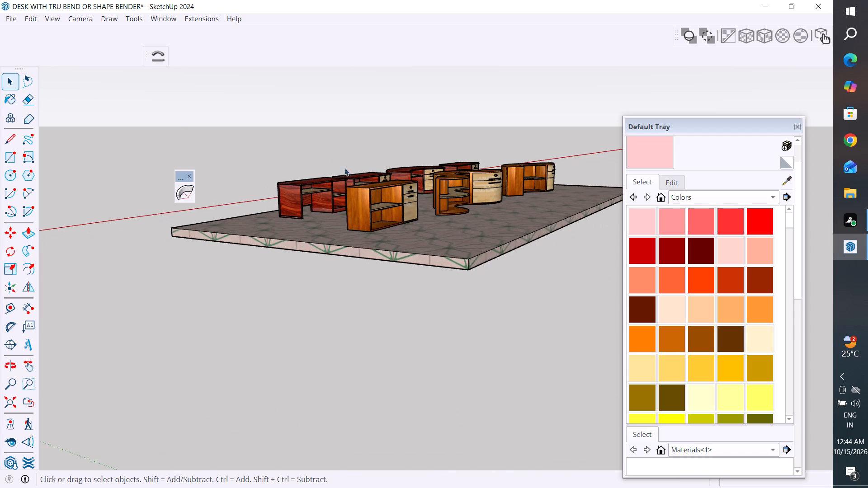
middle_click_drag(393, 187, 208, 245)
scroll(185, 280, "down", 6)
scroll(536, 203, "up", 1)
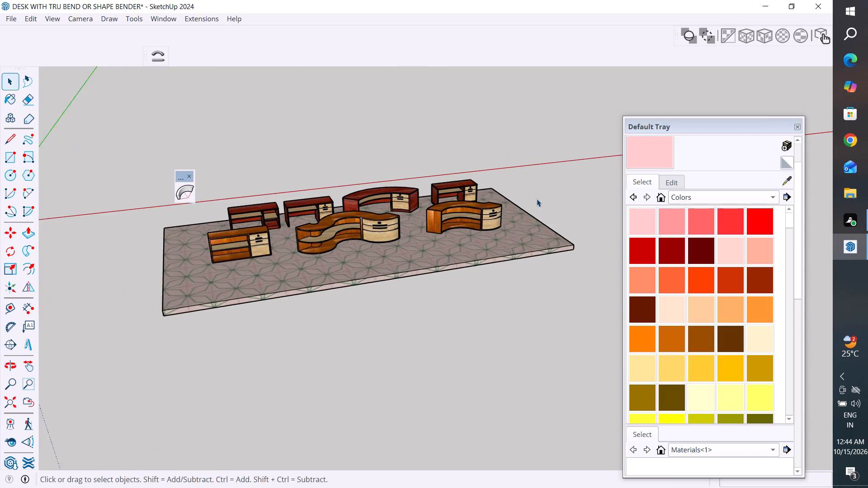
scroll(537, 199, "up", 2)
scroll(419, 220, "up", 1)
middle_click_drag(419, 219, 139, 299)
scroll(295, 296, "down", 4)
middle_click_drag(451, 257, 445, 169)
scroll(445, 169, "up", 2)
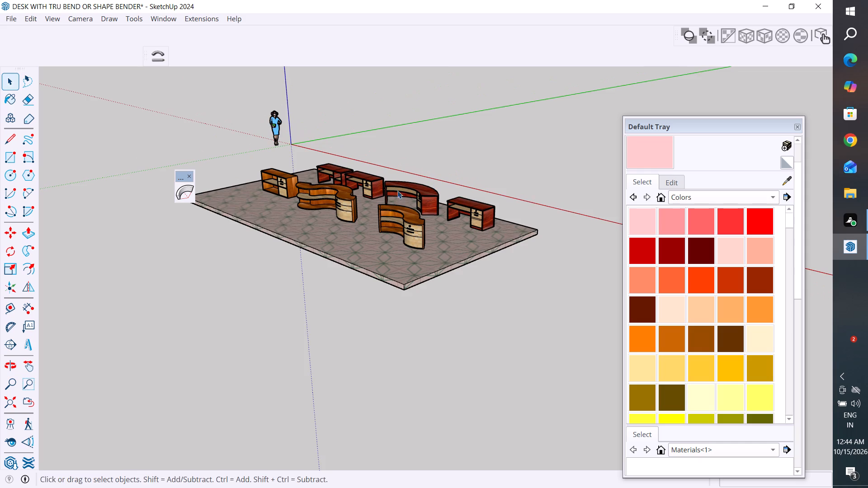
scroll(397, 191, "up", 3)
middle_click_drag(396, 215, 387, 230)
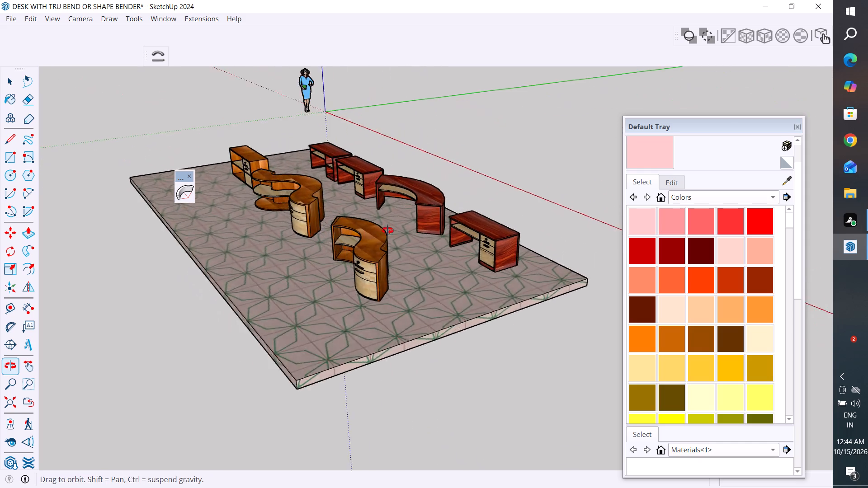
middle_click_drag(387, 230, 534, 243)
scroll(288, 236, "down", 5)
middle_click_drag(290, 263, 253, 291)
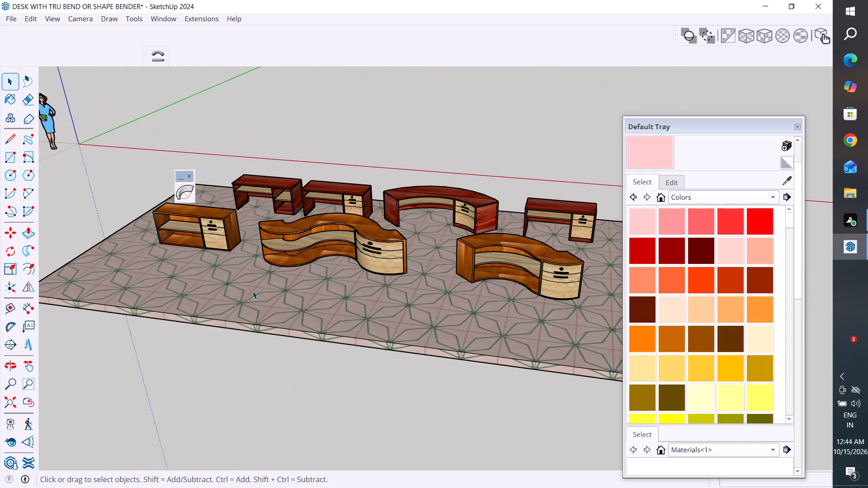
middle_click_drag(253, 291, 480, 268)
scroll(393, 266, "down", 3)
middle_click_drag(317, 300, 524, 293)
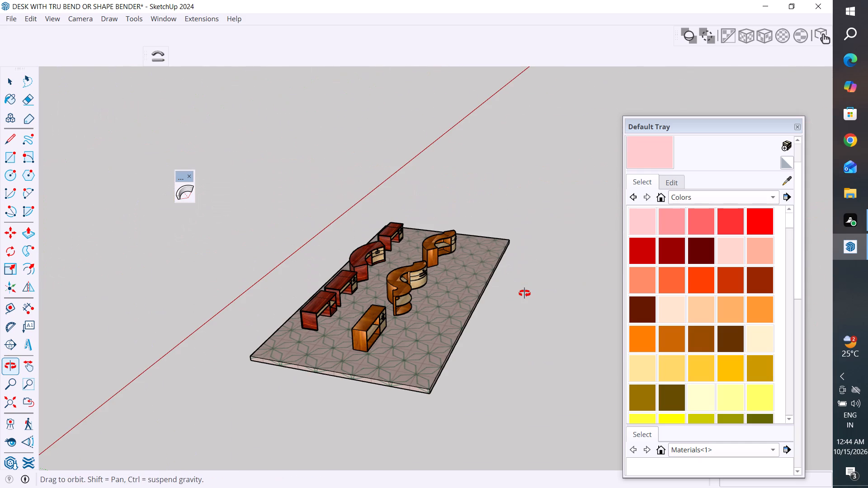
middle_click_drag(524, 293, 543, 339)
scroll(441, 384, "up", 3)
scroll(418, 305, "up", 4)
middle_click_drag(427, 309, 376, 223)
scroll(255, 361, "up", 2)
middle_click_drag(365, 331, 265, 335)
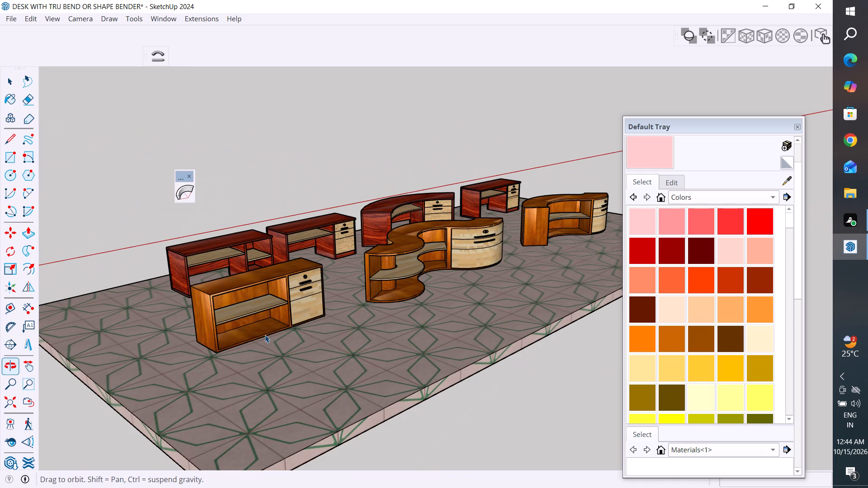
Inspect the desks on the patterned floor up close and as a whole, including the curved wooden desk's drawer front.
scroll(349, 287, "up", 4)
scroll(349, 287, "down", 3)
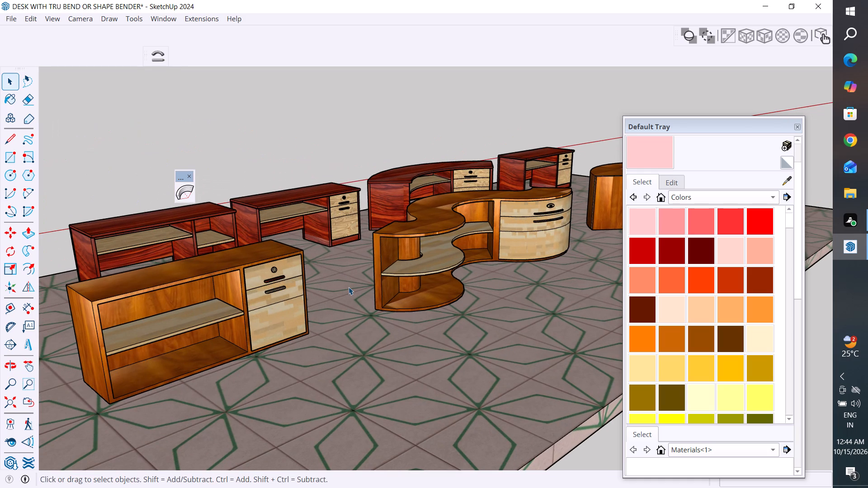
scroll(349, 287, "down", 1)
middle_click_drag(390, 292, 251, 291)
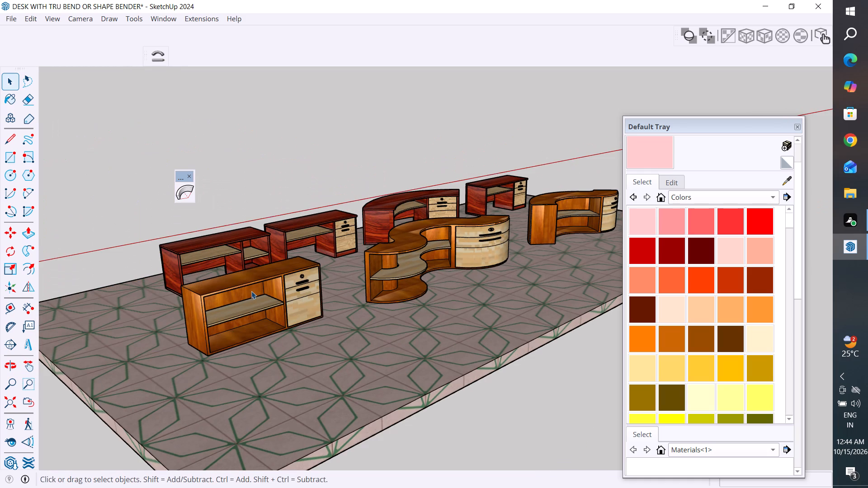
middle_click_drag(251, 291, 223, 308)
scroll(251, 291, "down", 5)
scroll(542, 270, "up", 7)
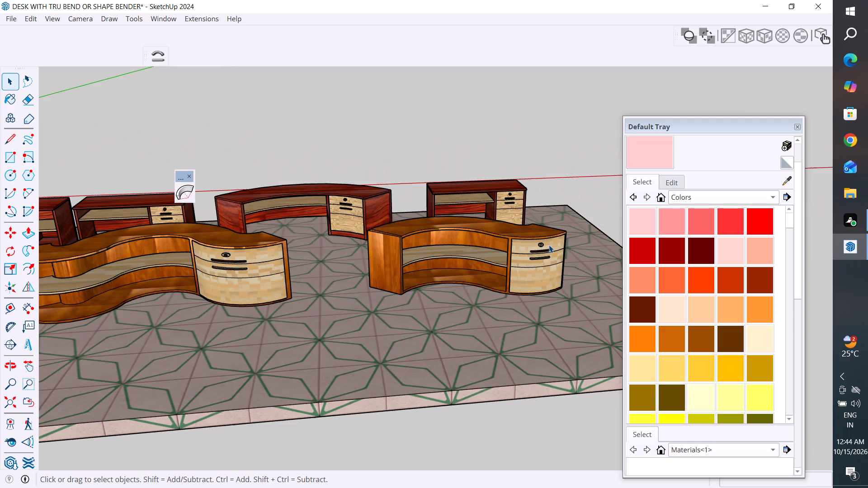
scroll(549, 245, "up", 7)
middle_click_drag(549, 245, 549, 290)
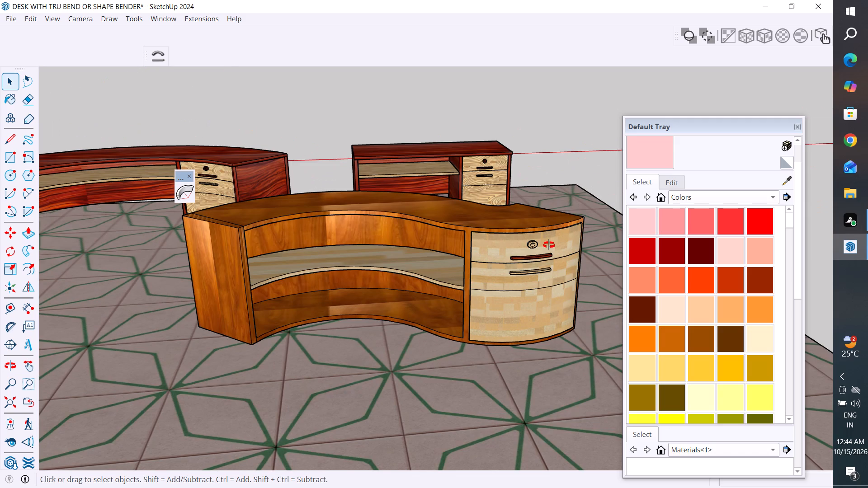
scroll(544, 296, "down", 12)
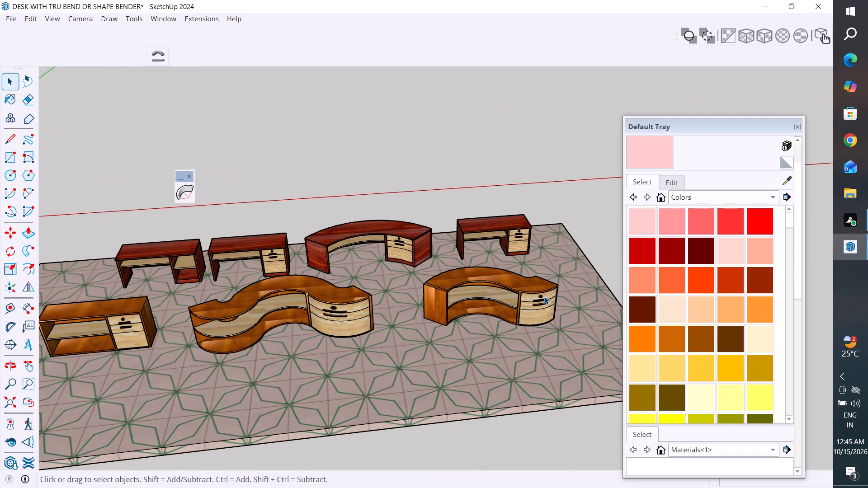
middle_click_drag(491, 347, 445, 352)
scroll(528, 322, "down", 2)
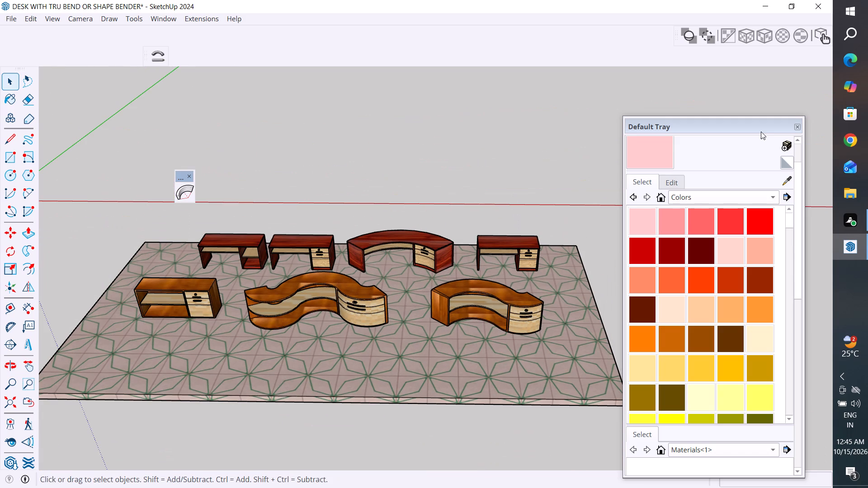
Close the Default Tray to leave an unobstructed front view of the whole desk display on the patterned floor.
left_click(797, 127)
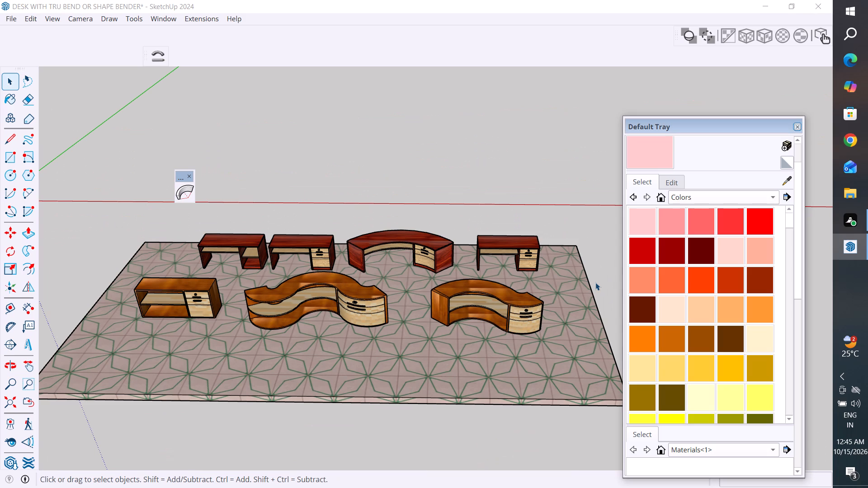
scroll(559, 270, "down", 3)
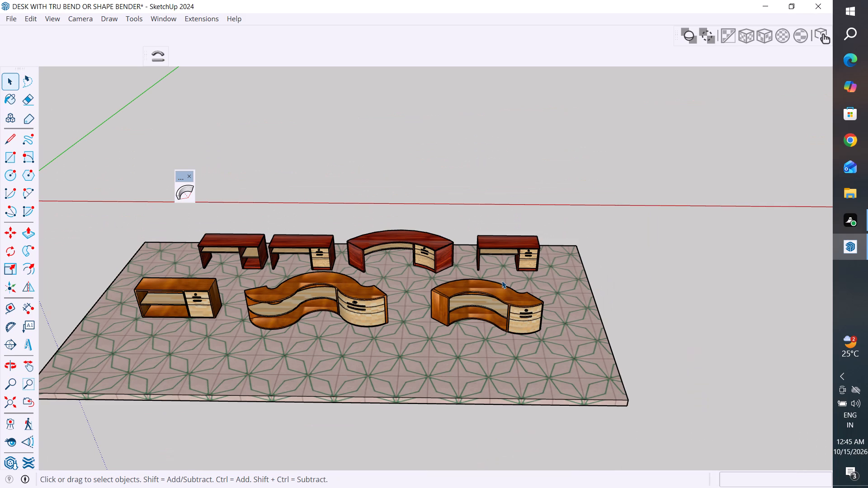
scroll(502, 281, "down", 1)
scroll(336, 308, "up", 5)
scroll(660, 180, "up", 2)
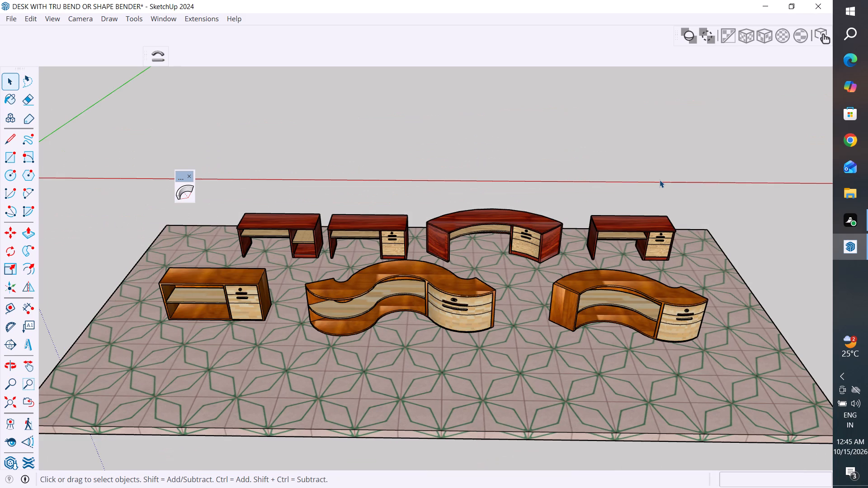
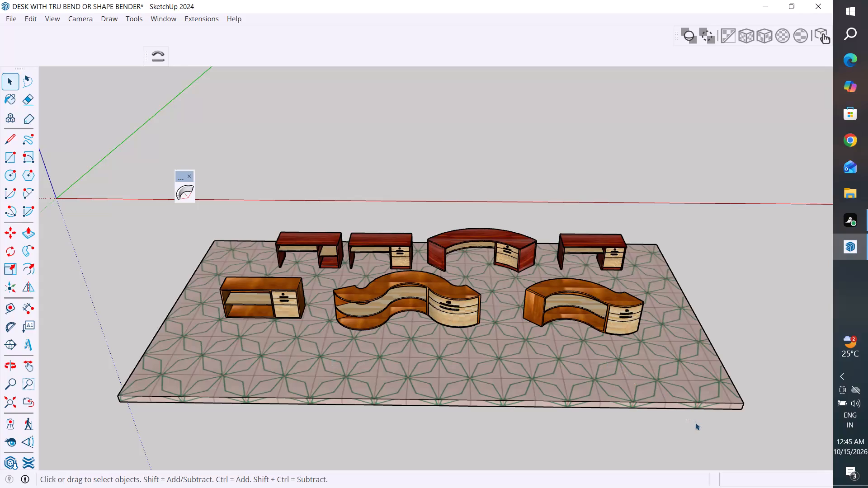
Enable the V-Ray for SketchUp toolset so its rendering commands are available for the desk display.
scroll(695, 422, "up", 1)
scroll(366, 425, "up", 1)
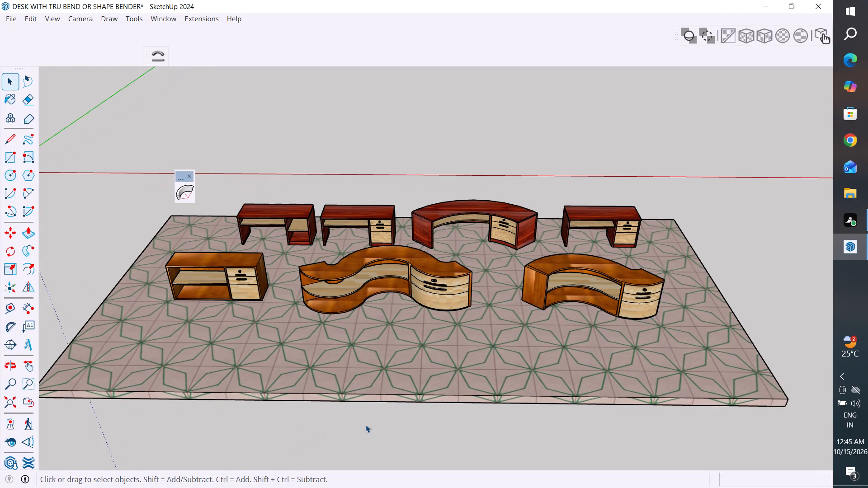
scroll(366, 425, "down", 1)
scroll(66, 418, "up", 1)
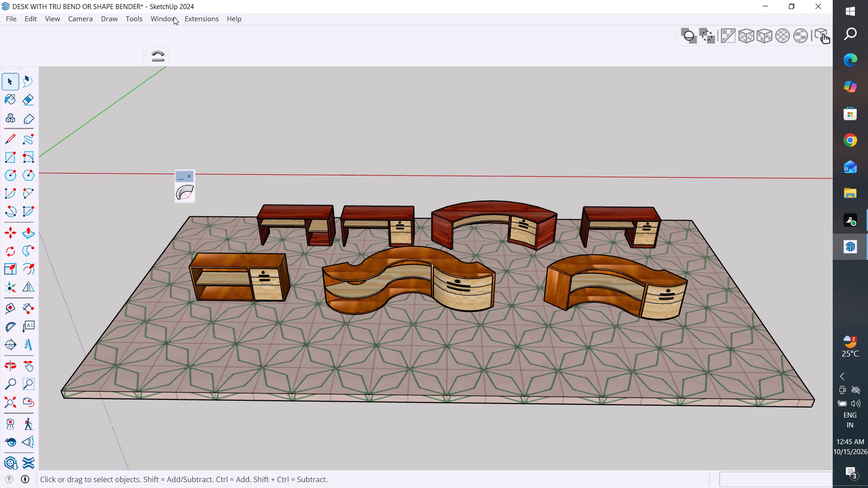
right_click(475, 8)
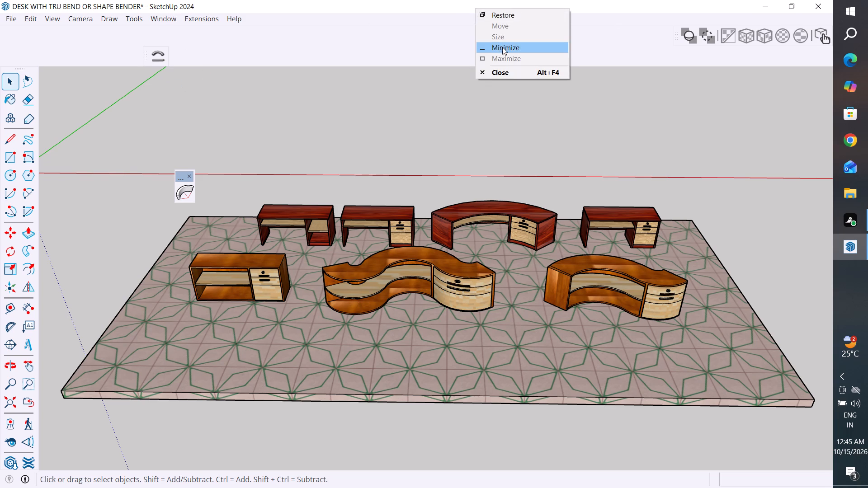
left_click(427, 39)
right_click(438, 28)
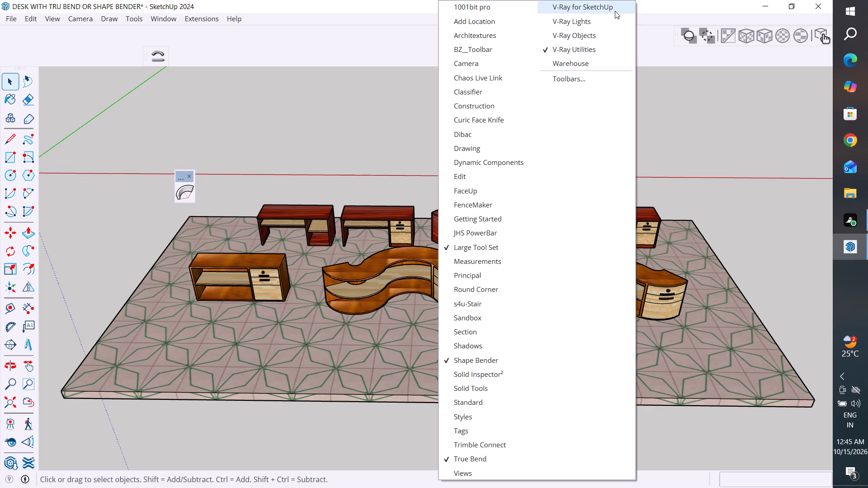
left_click(615, 11)
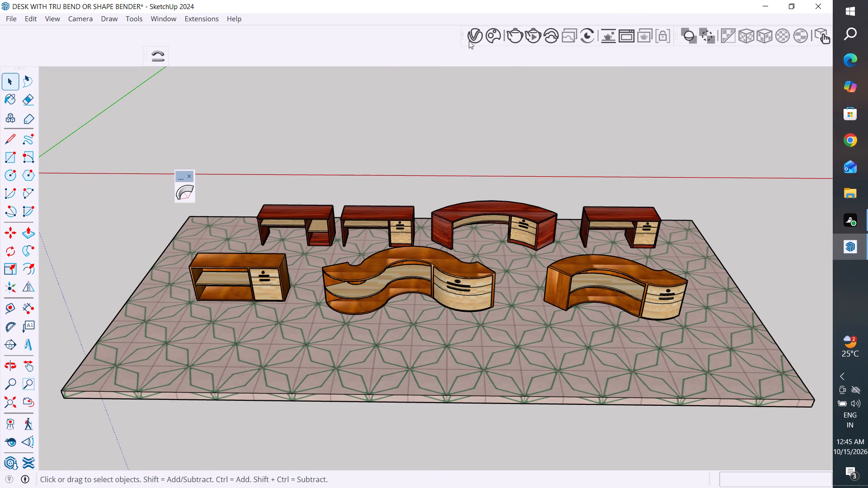
Start a non-interactive V-Ray render of all the desks on the patterned floor.
left_click(521, 38)
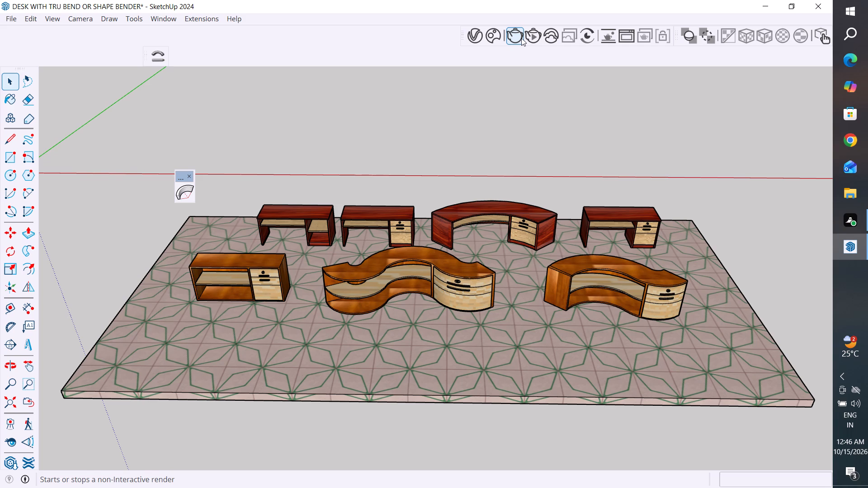
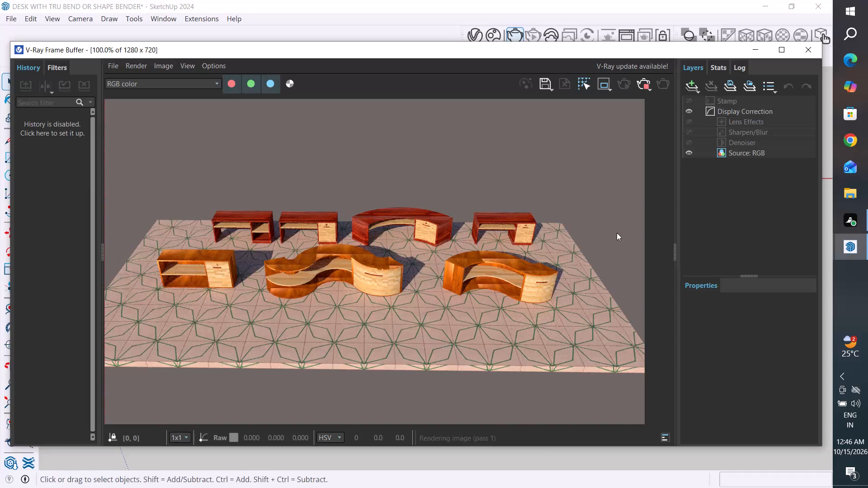
Start saving the rendered image to file and choose the Sketchup intership file folder in Documents as its destination.
left_click(547, 88)
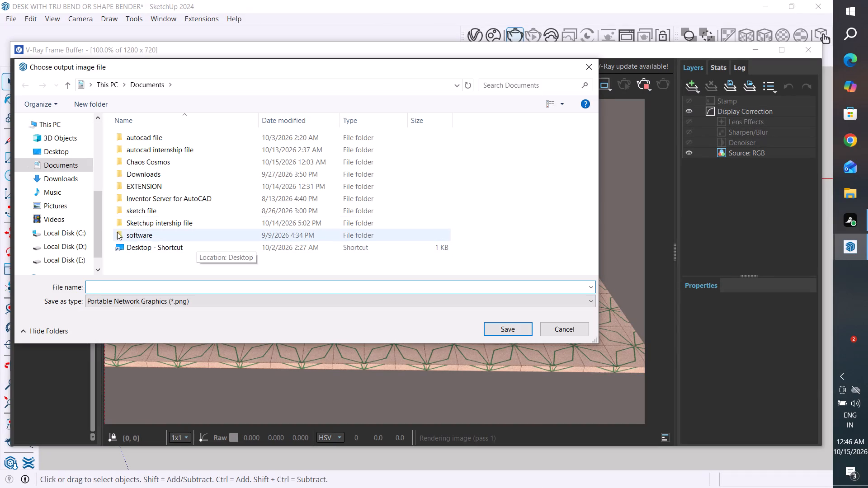
double_click(182, 223)
scroll(432, 244, "down", 4)
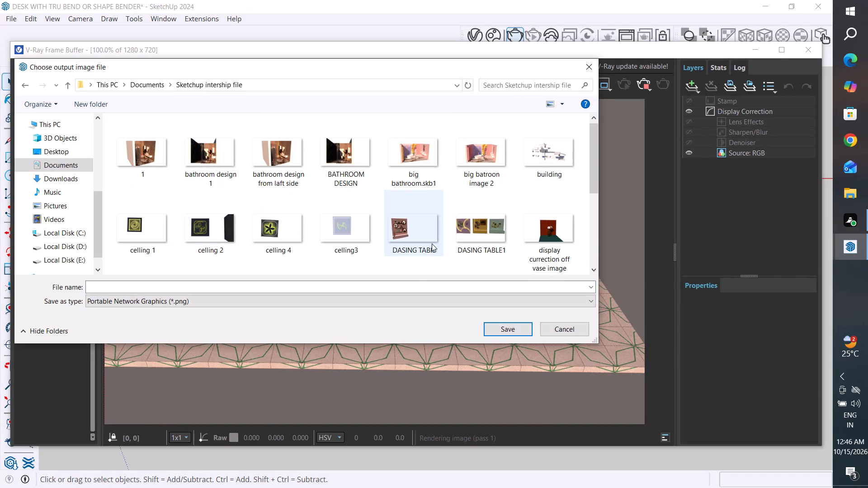
scroll(432, 244, "down", 8)
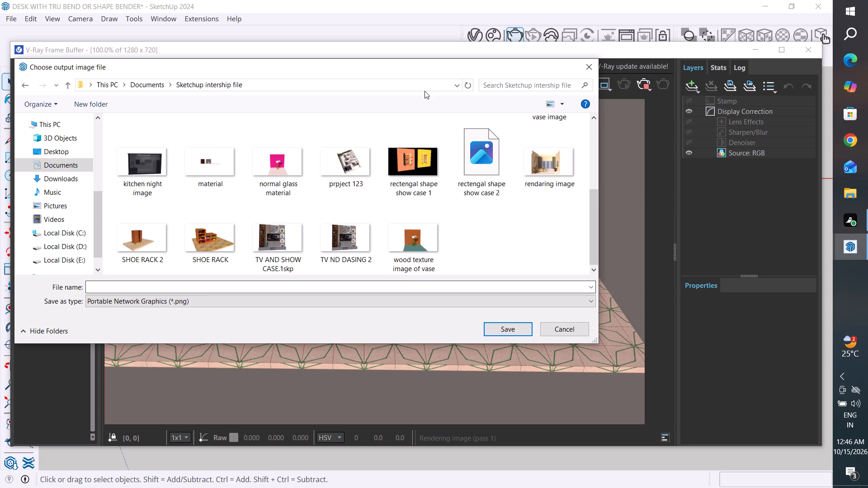
left_click_drag(417, 66, 778, 167)
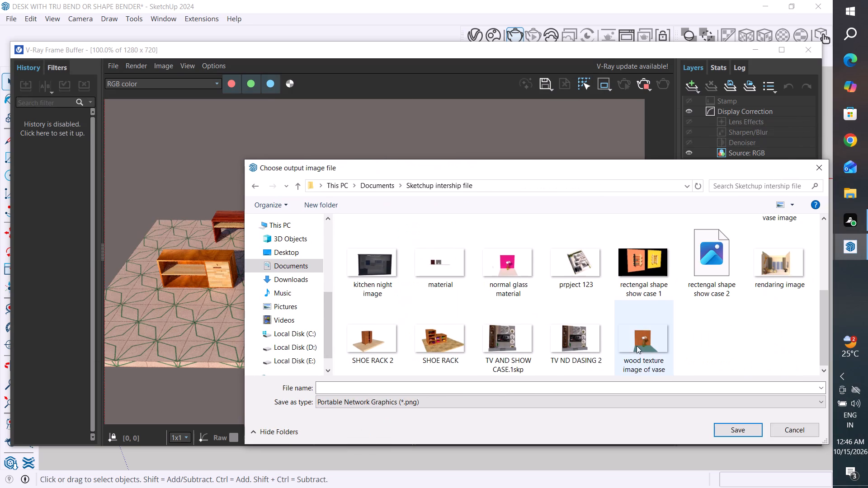
left_click(514, 390)
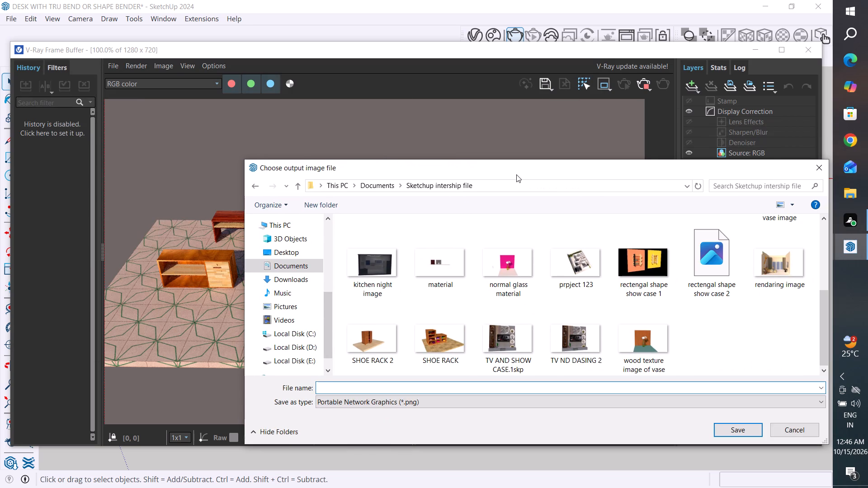
left_click_drag(519, 164, 549, 80)
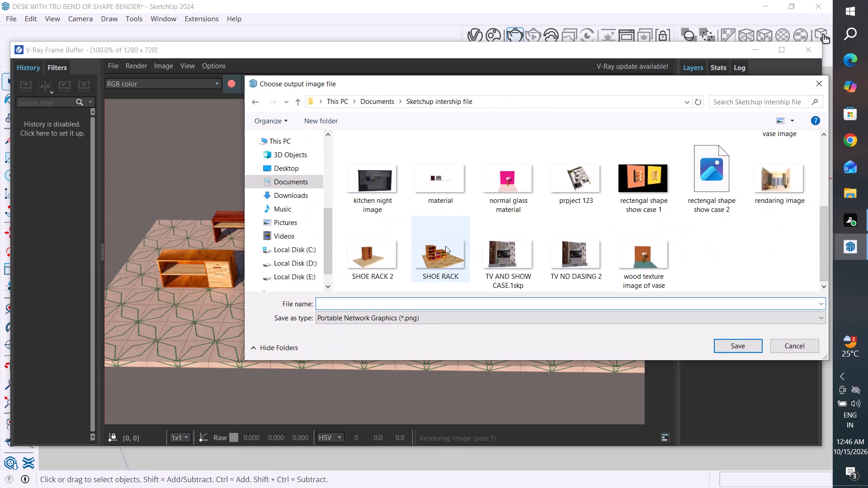
Name the PNG image "desk with tru bend or shape render" and save it.
left_click(433, 299)
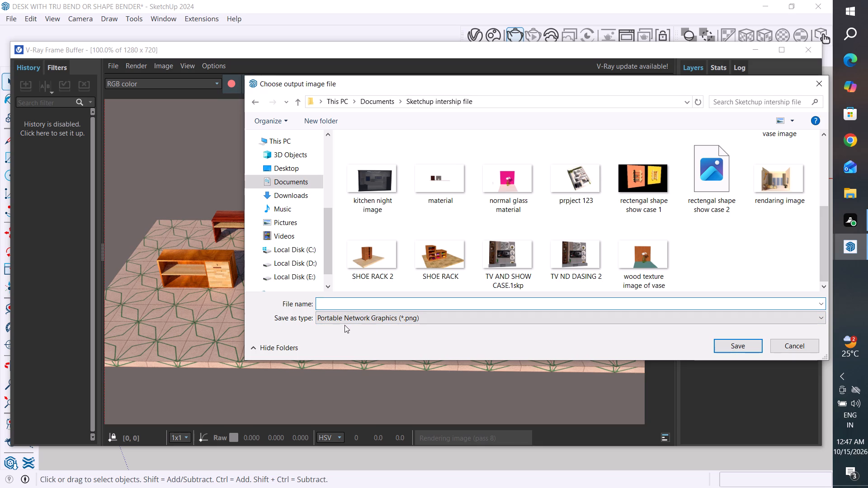
type("des")
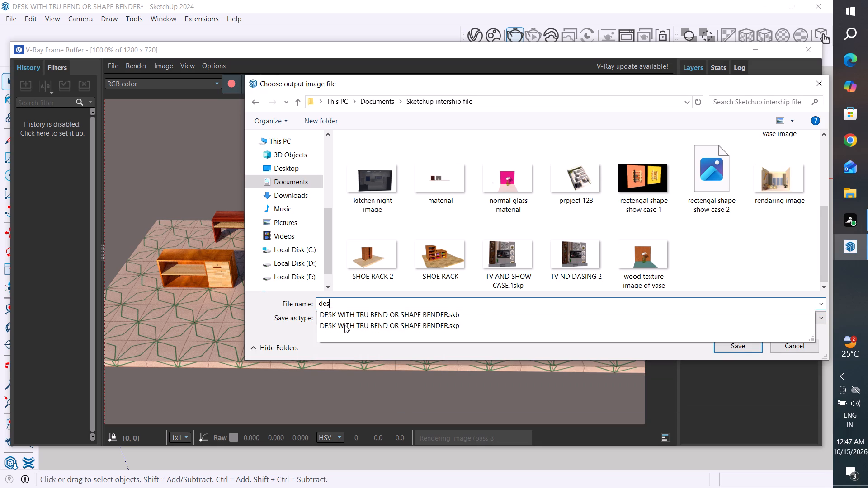
type("k")
key("space")
type("with")
key("space")
type("tru")
key("space")
key("n")
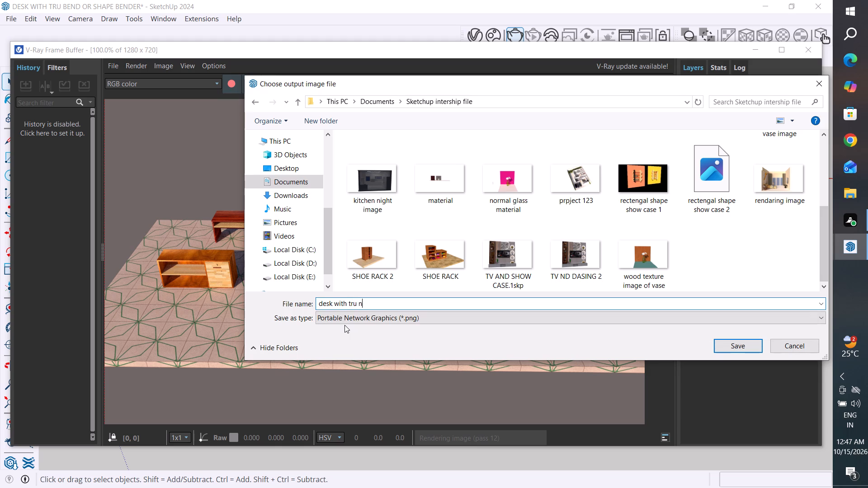
key("BackSpace")
type("bens")
key("BackSpace")
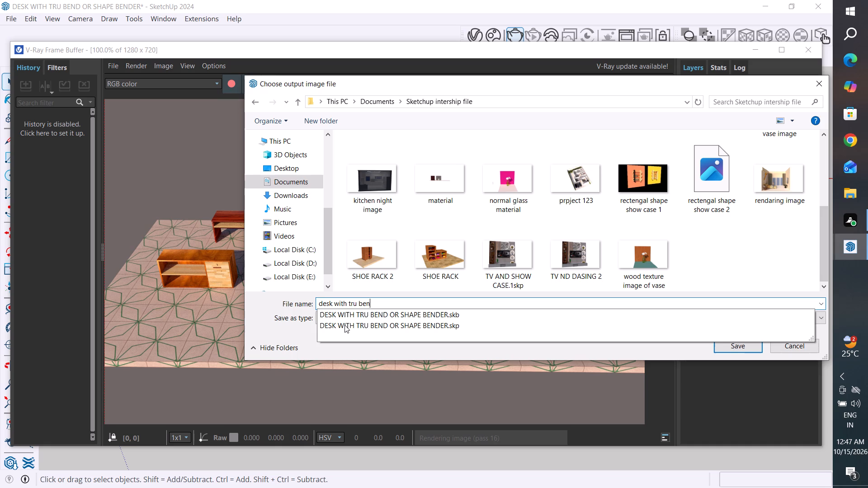
key("d")
key("space")
type("or")
key("space")
type("shap")
key("e")
key("space")
left_click_drag(620, 84, 486, 46)
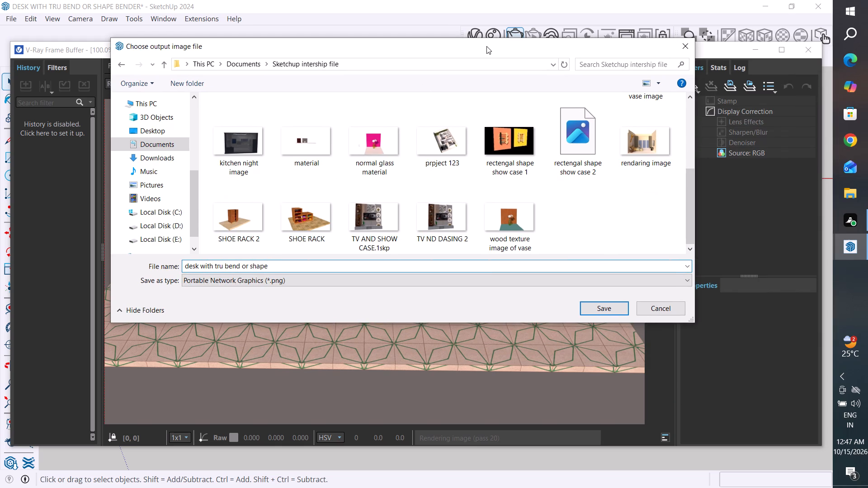
key("p")
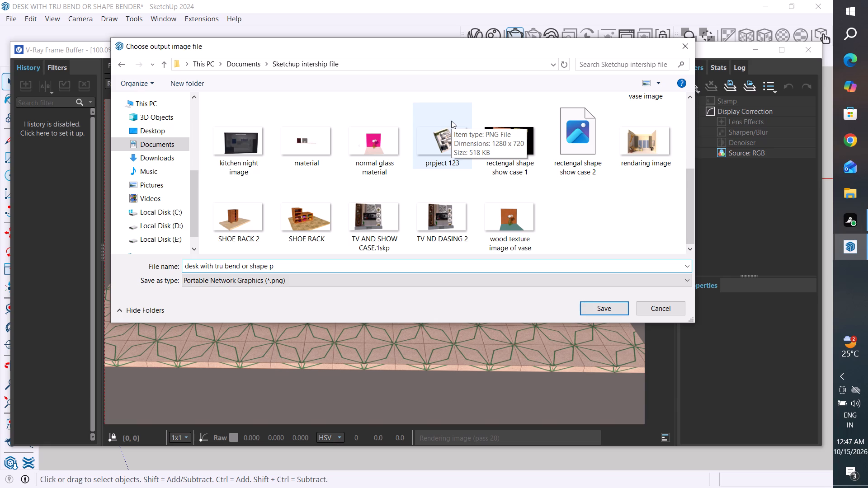
key("BackSpace")
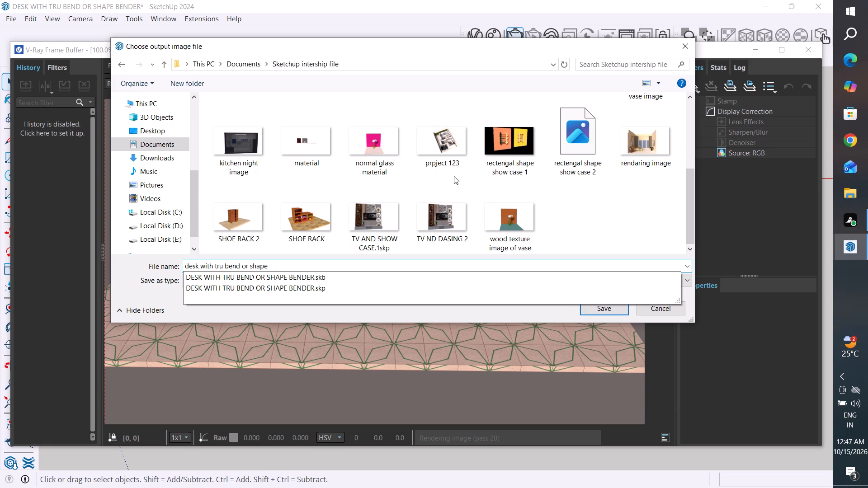
type("render")
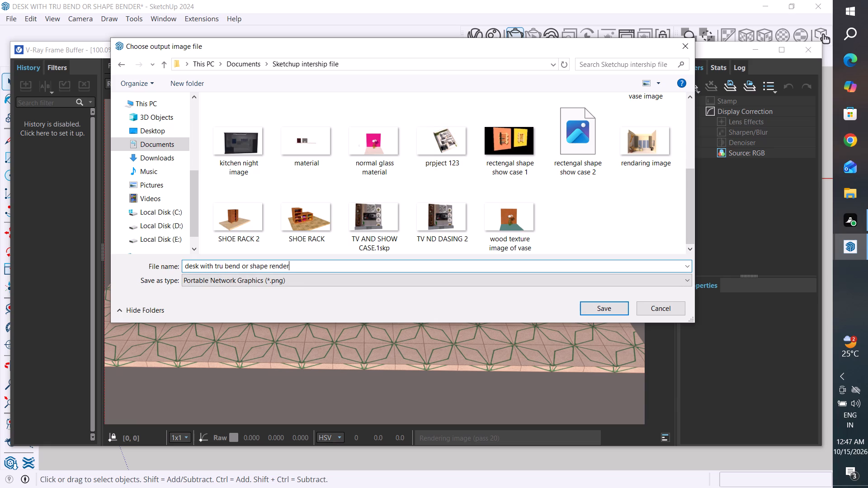
key("space")
left_click(596, 304)
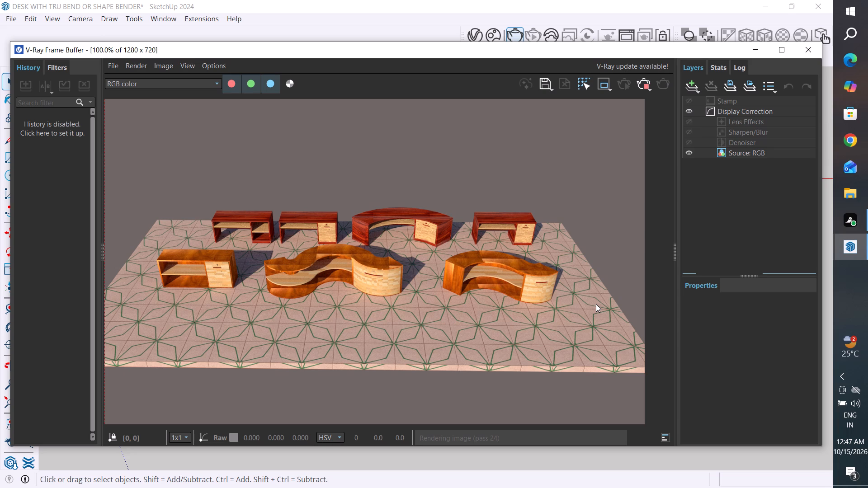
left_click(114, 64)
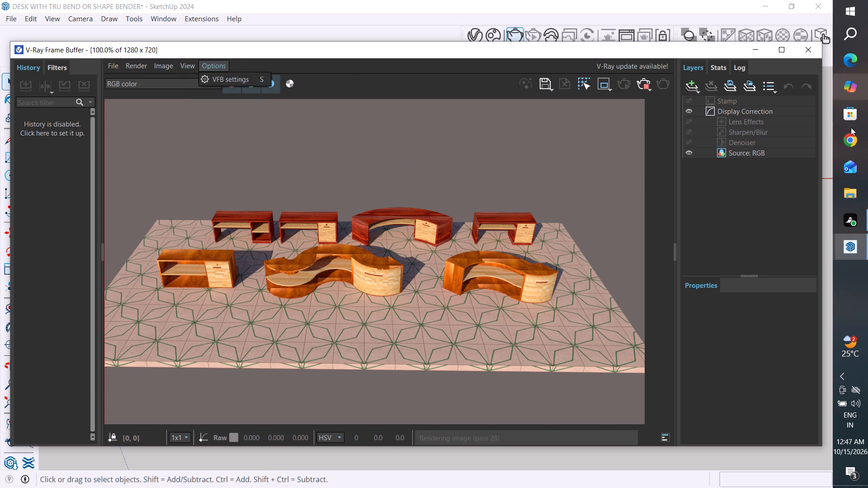
Switch to File Explorer, open the recent desk render image in Photos, and examine the desks up close.
left_click(856, 198)
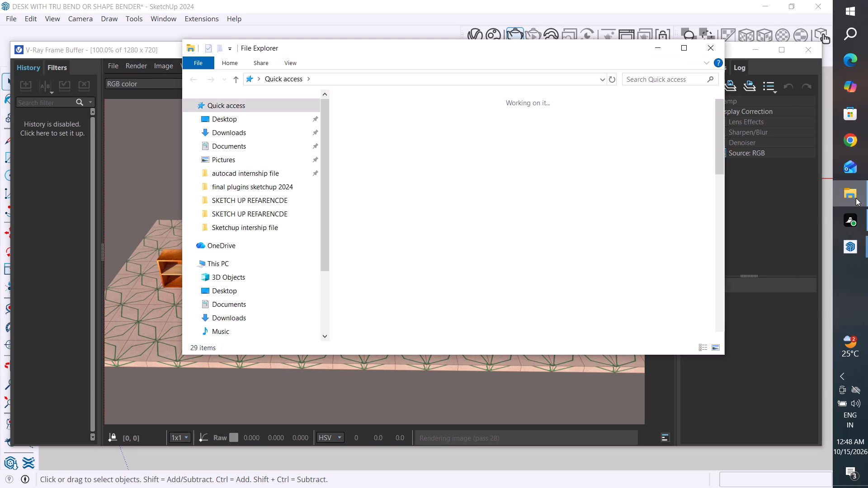
scroll(425, 284, "down", 1)
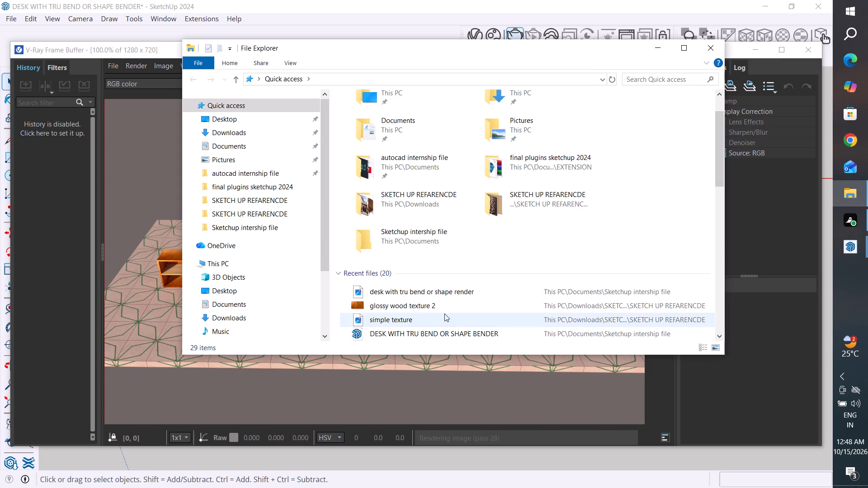
double_click(452, 291)
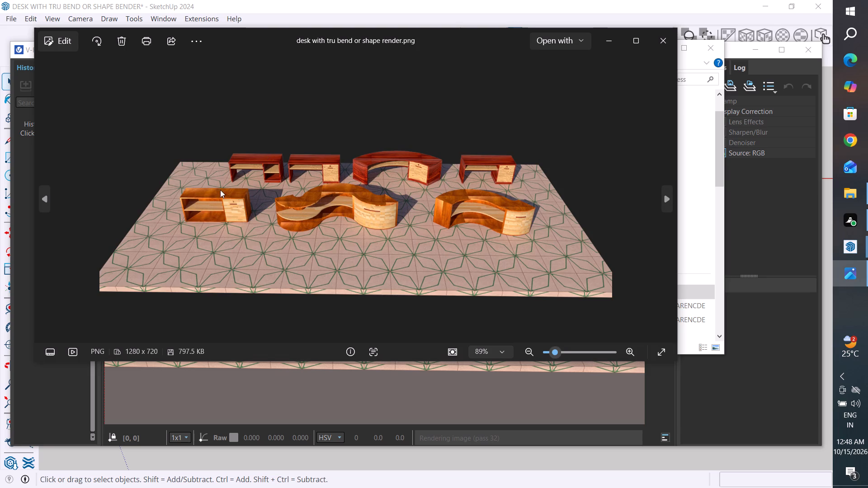
scroll(220, 183, "up", 5)
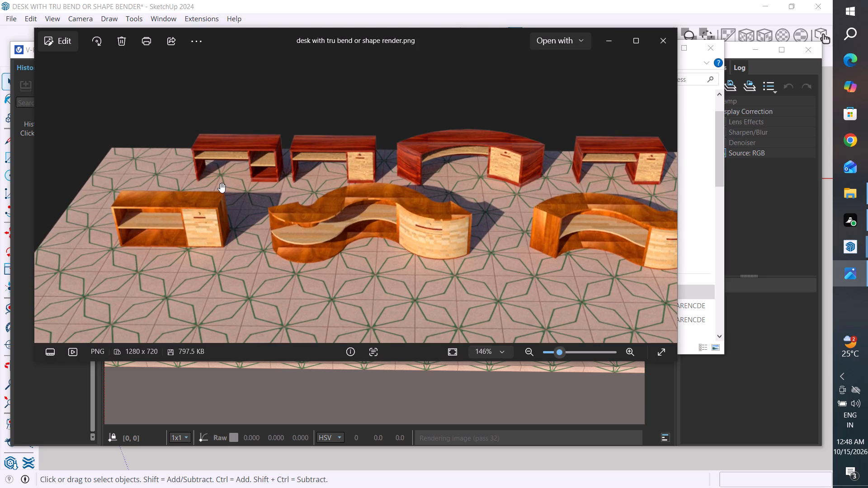
scroll(220, 183, "down", 2)
left_click(670, 38)
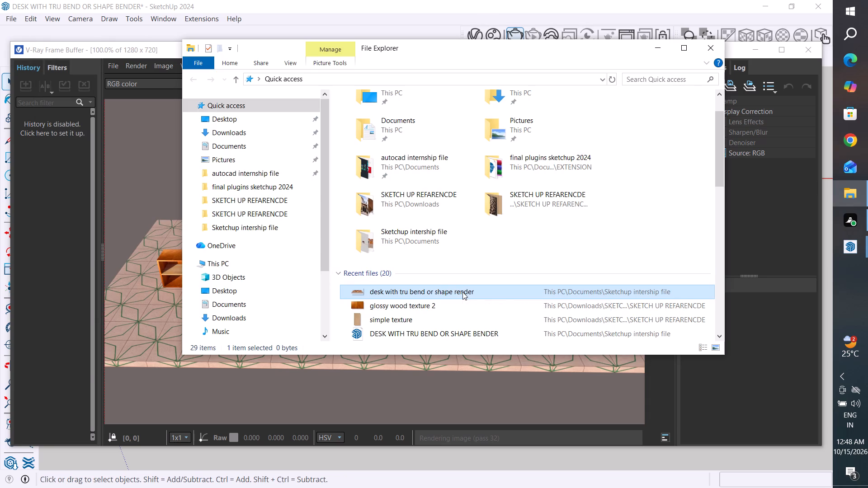
Copy the "desk with tru bend or shape render" image to the Desktop folder and close File Explorer.
right_click(462, 292)
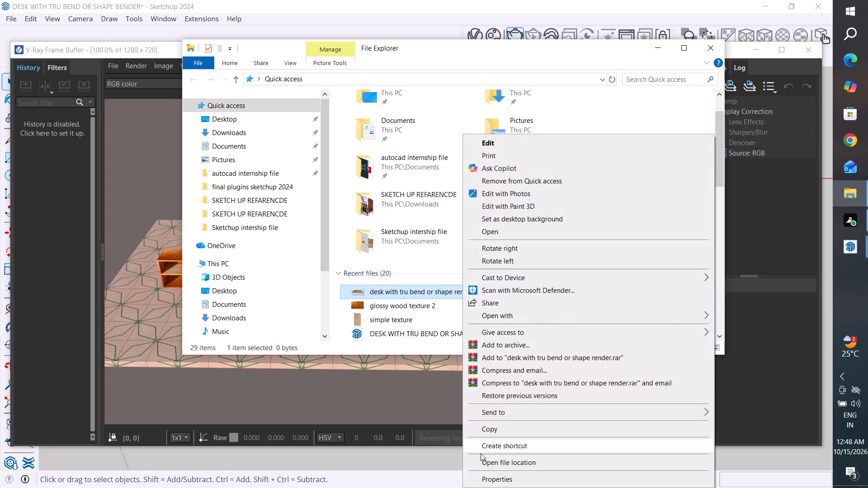
left_click(502, 426)
left_click(244, 119)
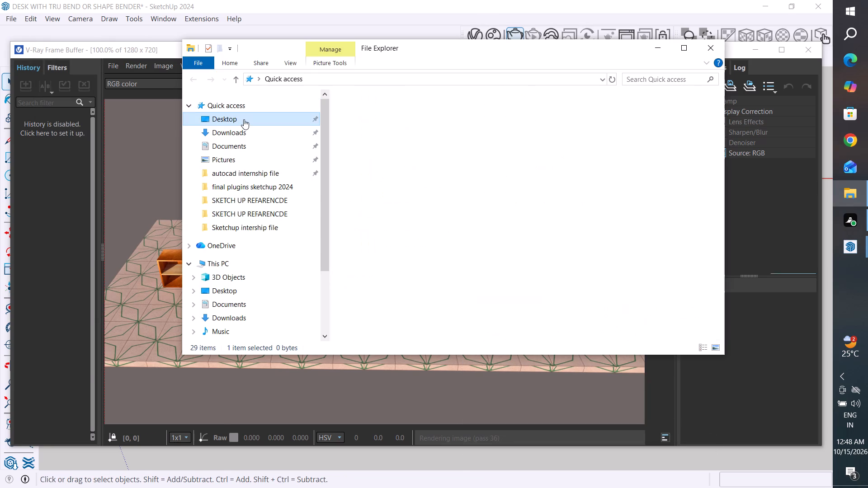
left_click(244, 119)
scroll(420, 298, "down", 9)
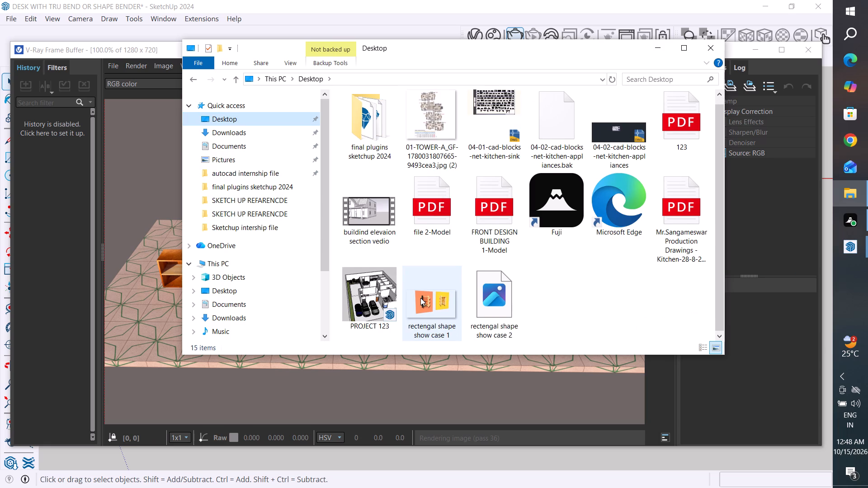
scroll(420, 298, "down", 2)
right_click(569, 286)
left_click(605, 349)
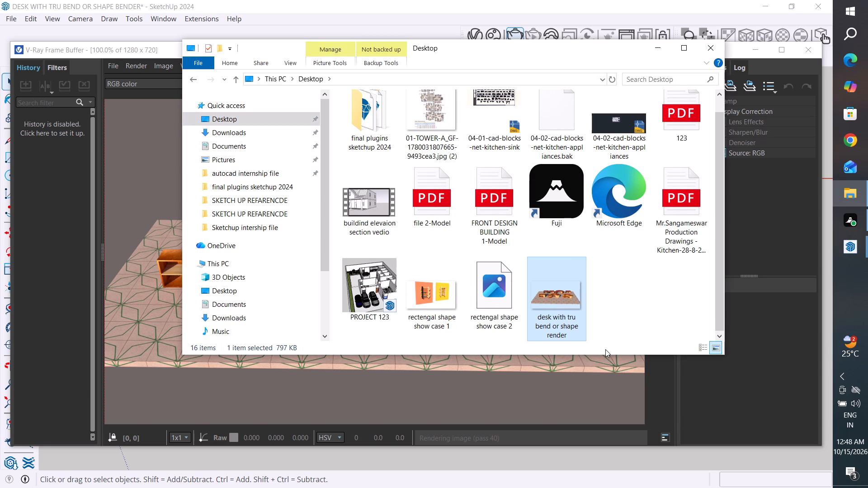
left_click(713, 52)
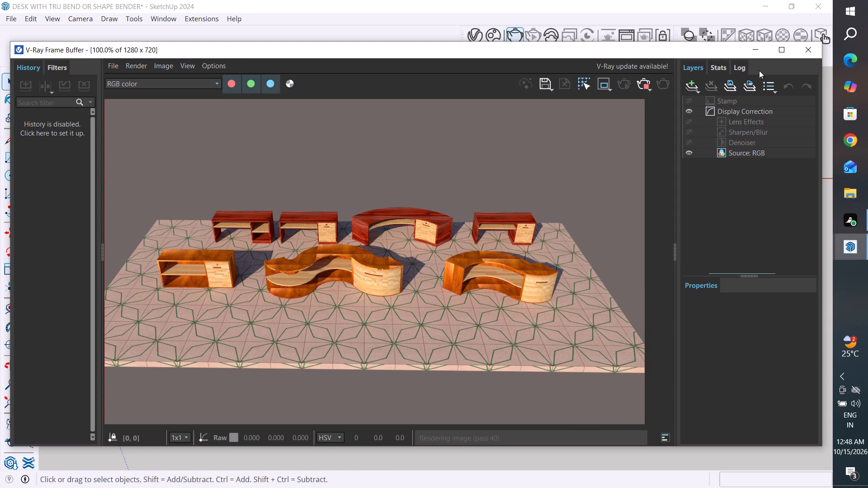
Close the V-Ray Frame Buffer to return to the desk model.
left_click(810, 49)
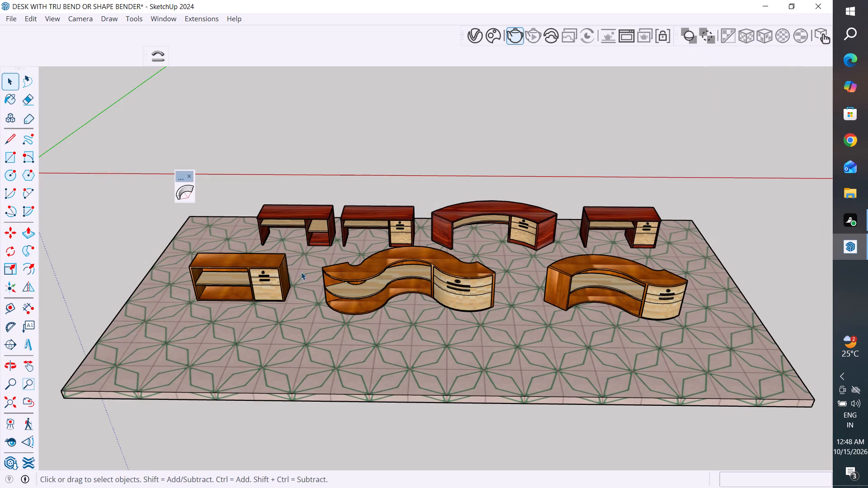